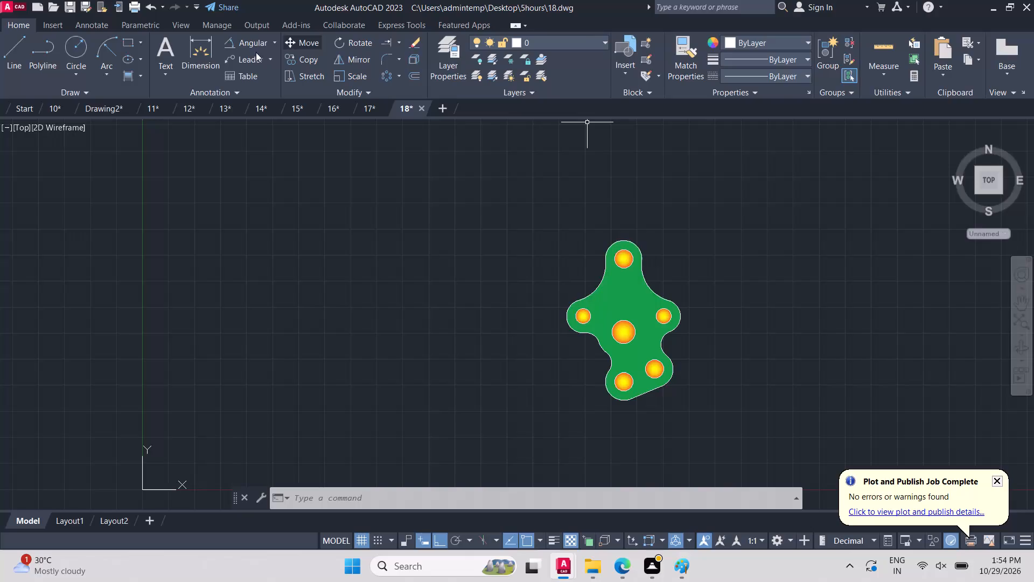
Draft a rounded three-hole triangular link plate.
Create a new blank drawing.
left_click(446, 107)
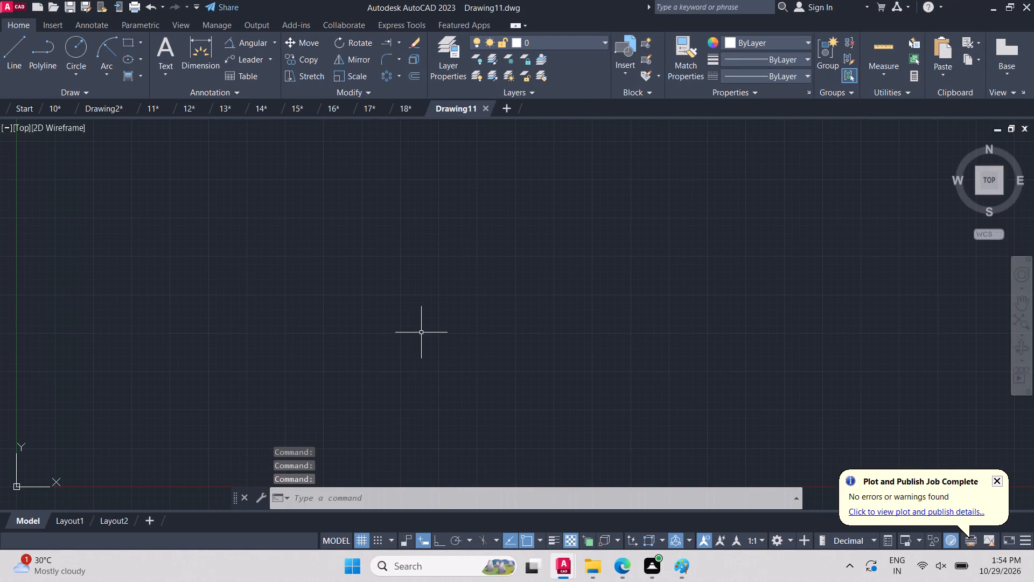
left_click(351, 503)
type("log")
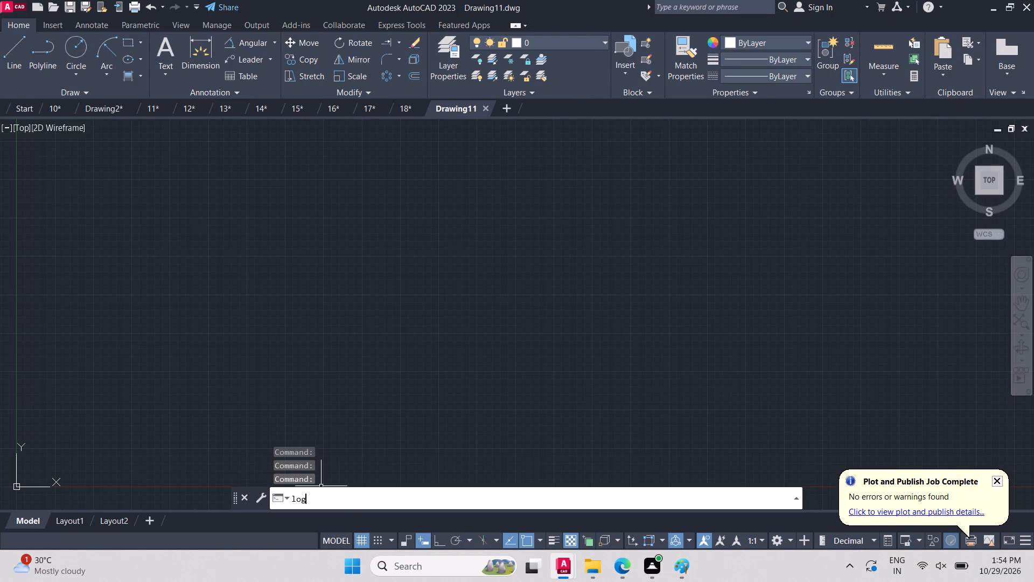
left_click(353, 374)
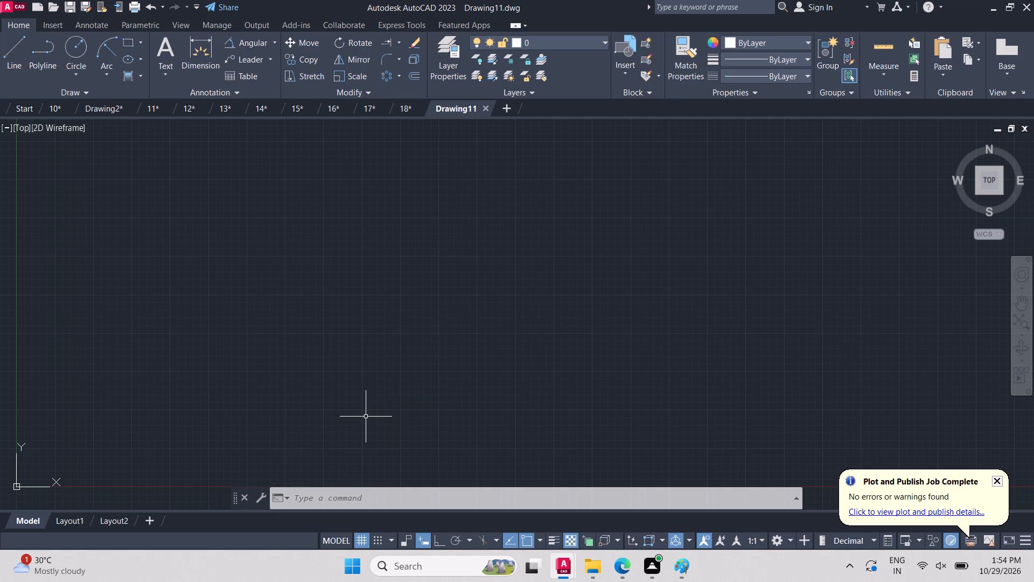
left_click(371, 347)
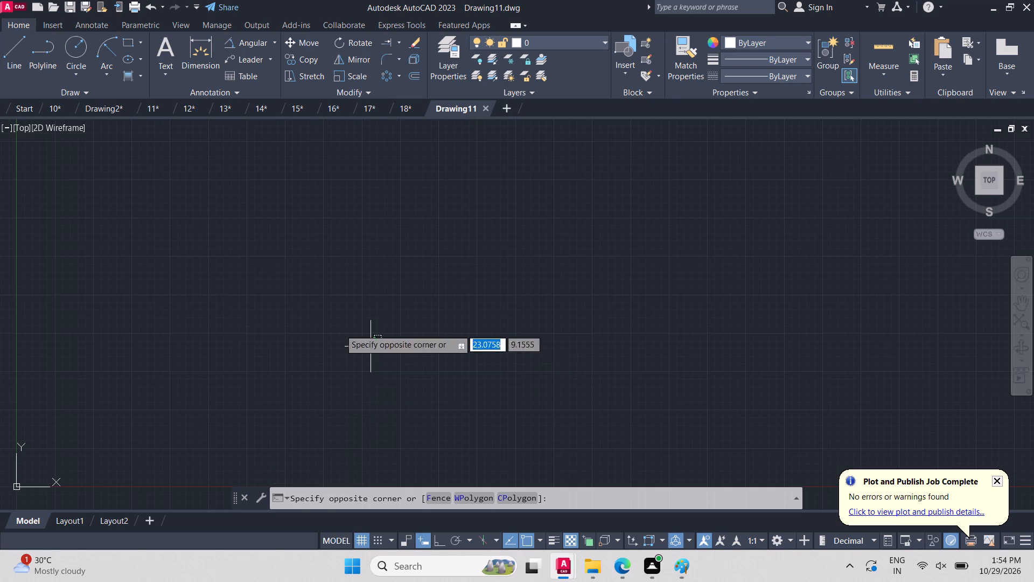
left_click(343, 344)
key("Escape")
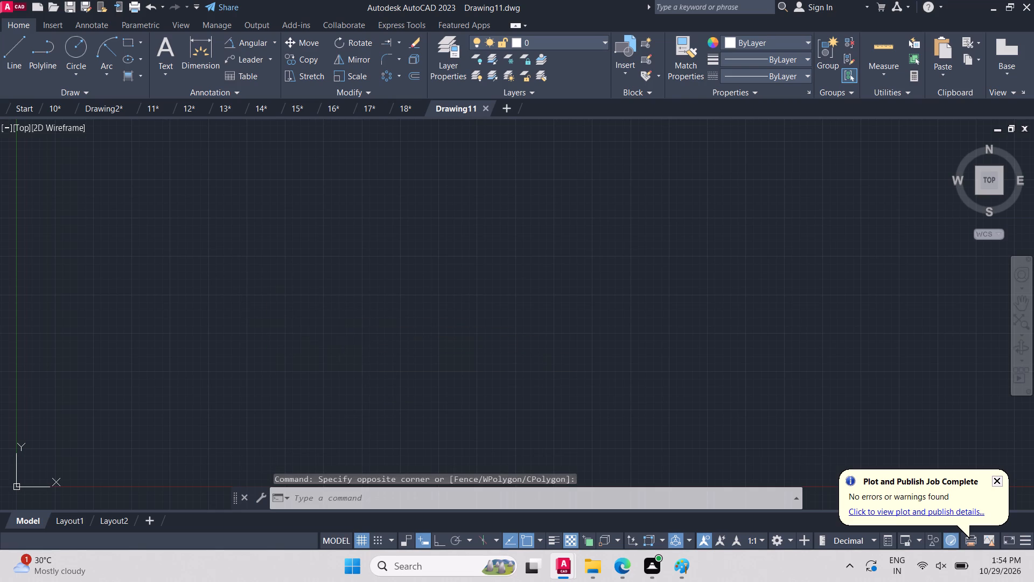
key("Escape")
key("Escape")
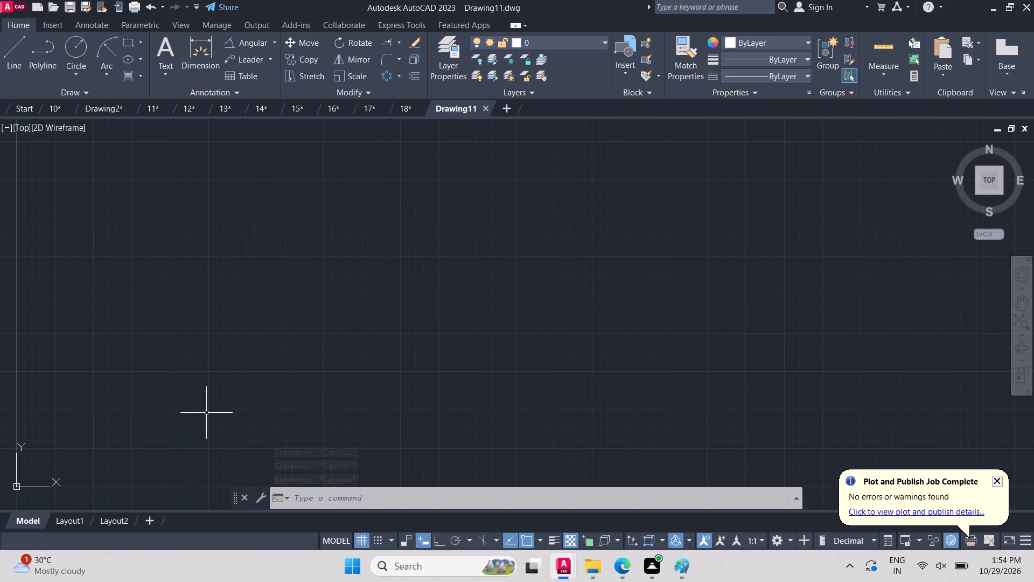
Draw a circle of diameter 20 in the empty drawing area, defined by its centre and diameter.
left_click(79, 74)
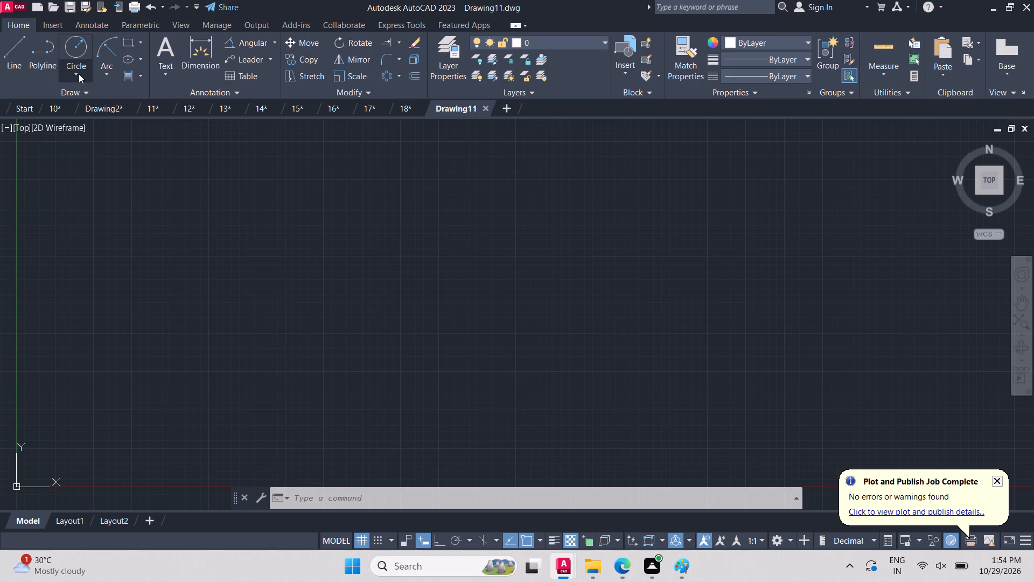
left_click(105, 123)
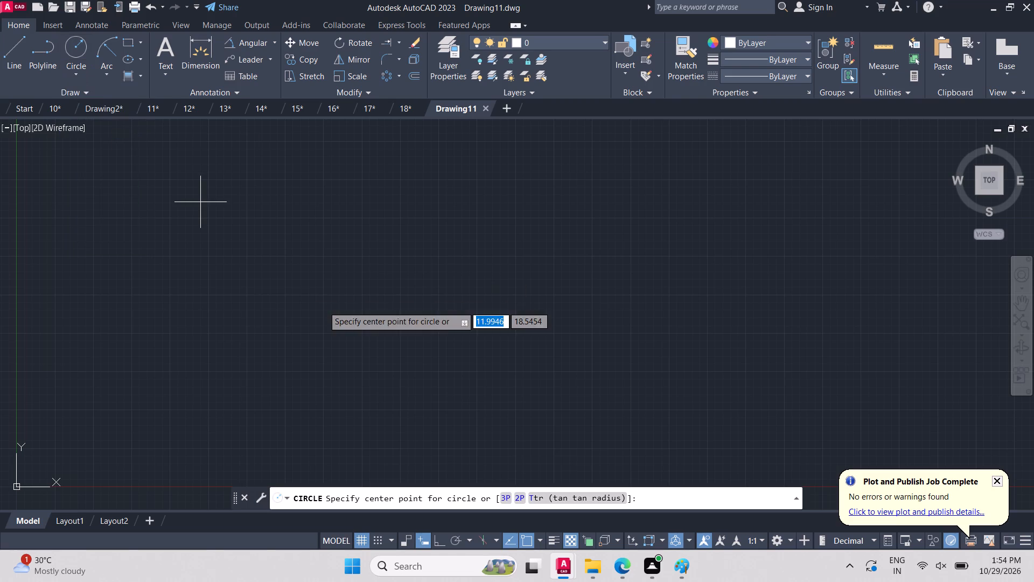
left_click(436, 357)
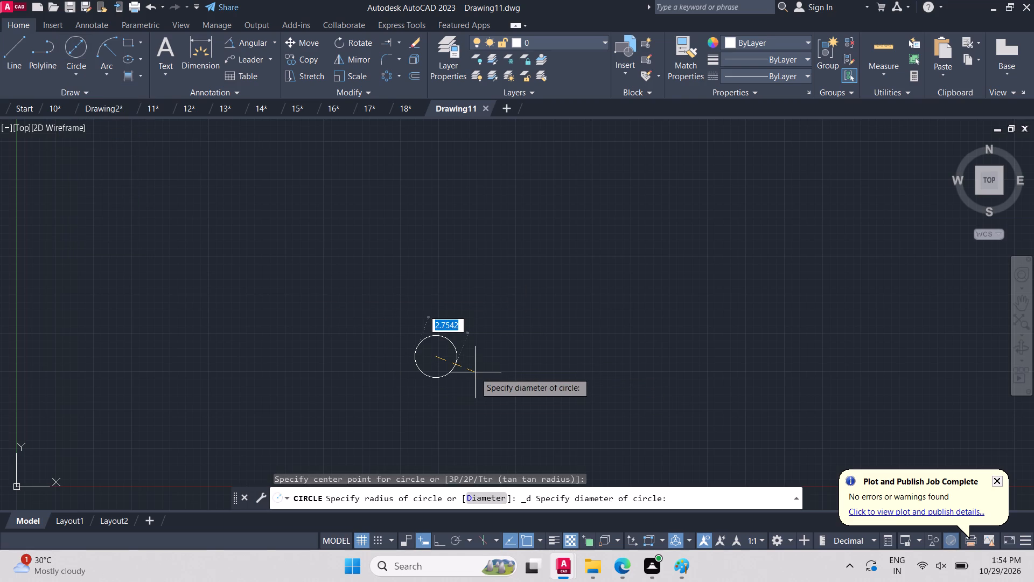
type("20")
key("Return")
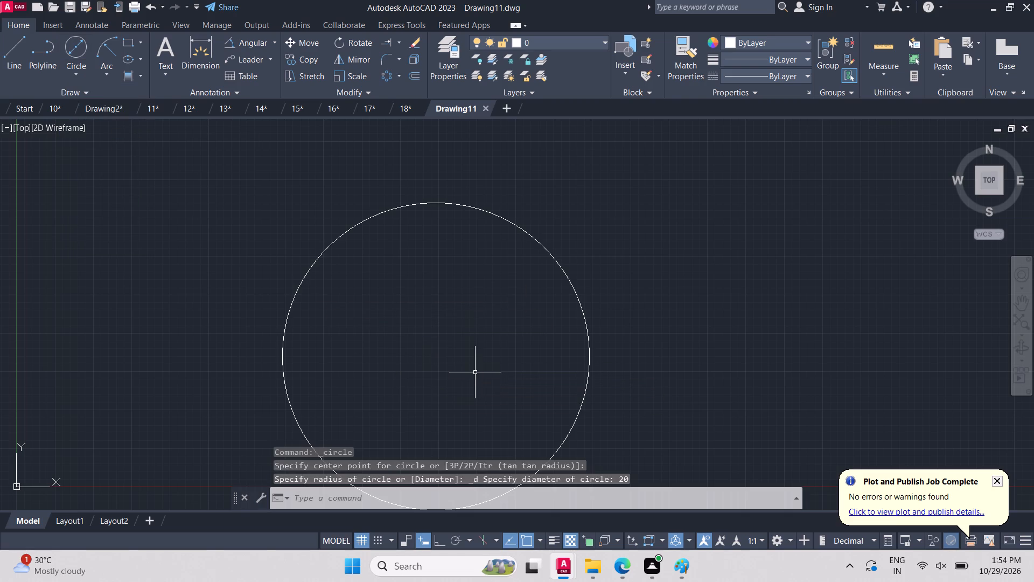
Draw a concentric circle of radius 15 from the centre of the 20-diameter circle.
scroll(475, 372, "down", 2)
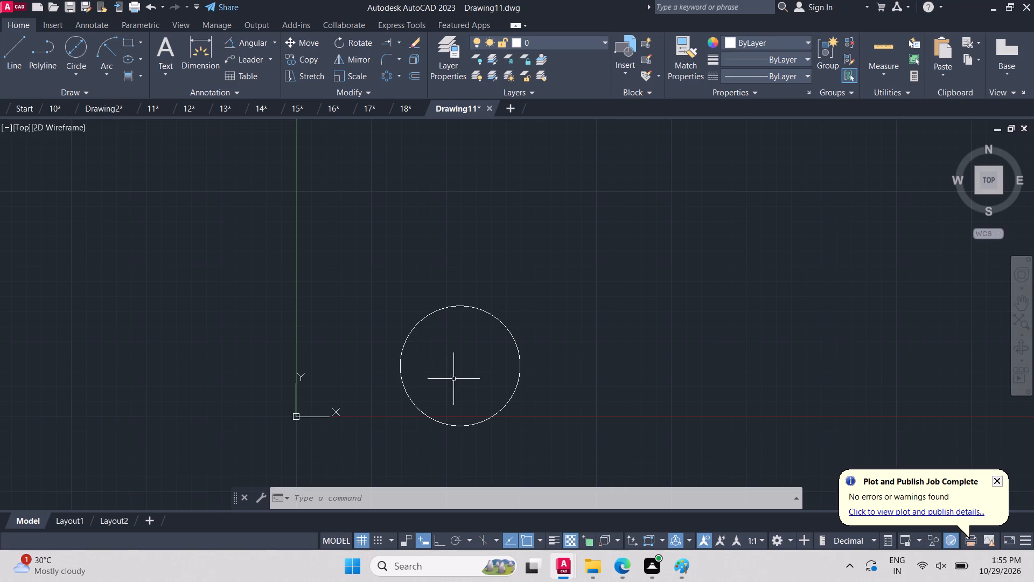
left_click(81, 77)
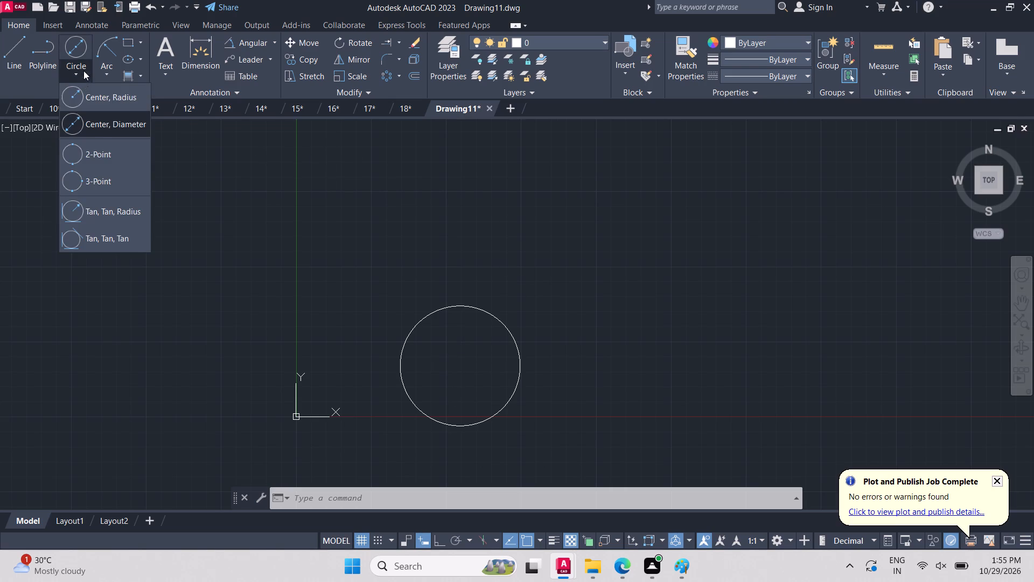
left_click(113, 127)
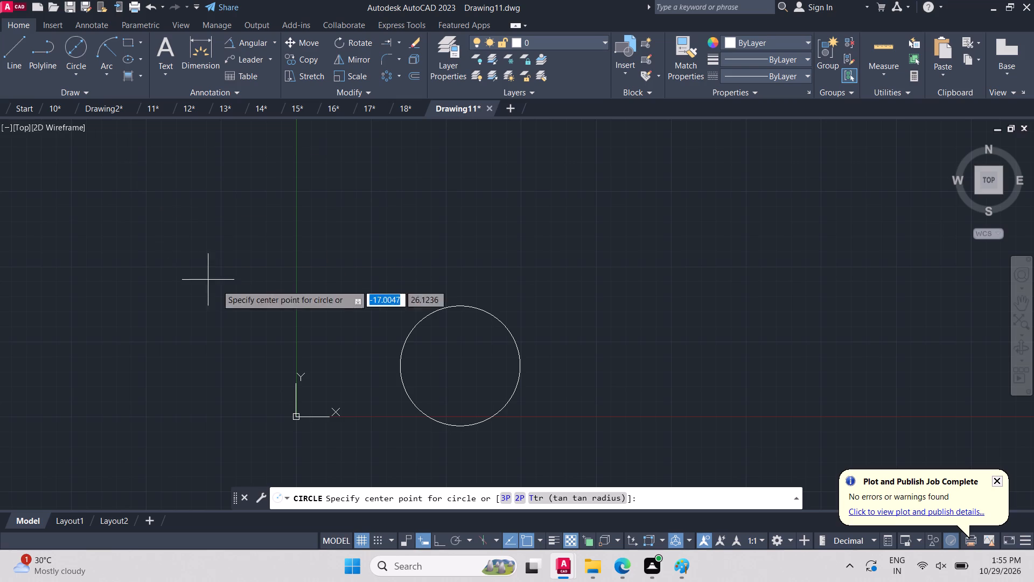
left_click(78, 78)
left_click(105, 100)
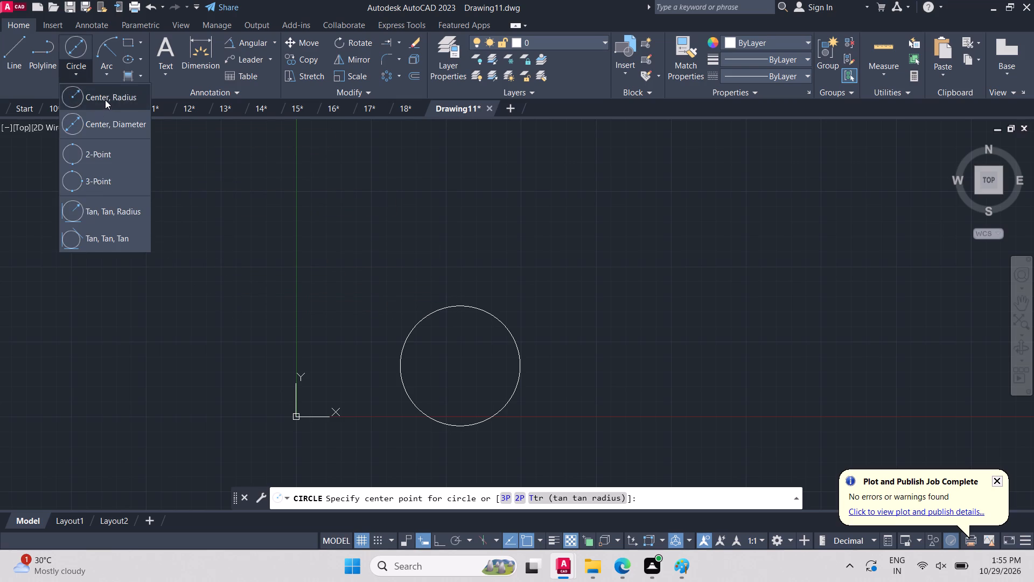
left_click(463, 367)
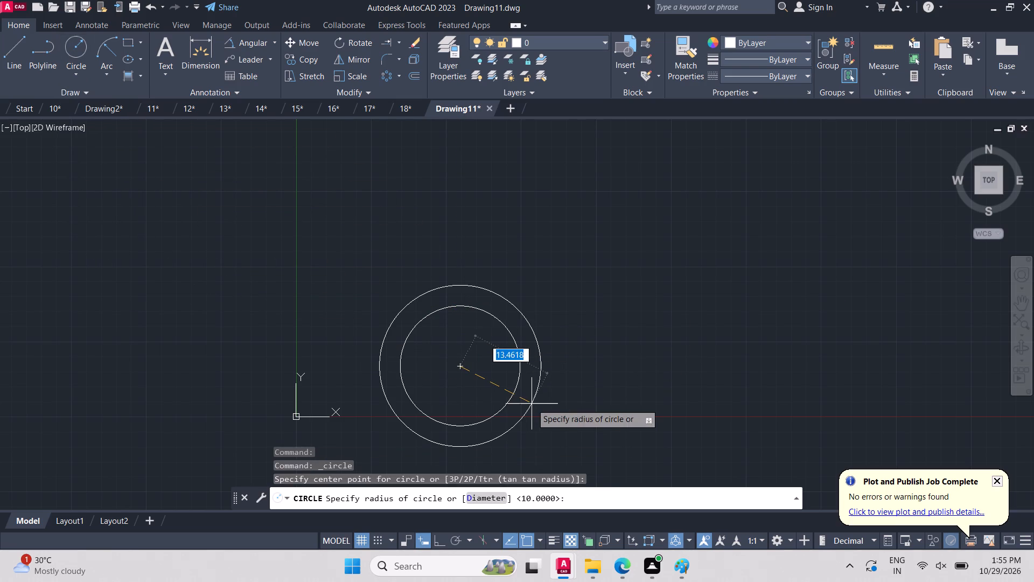
key("1")
key("5")
key("Return")
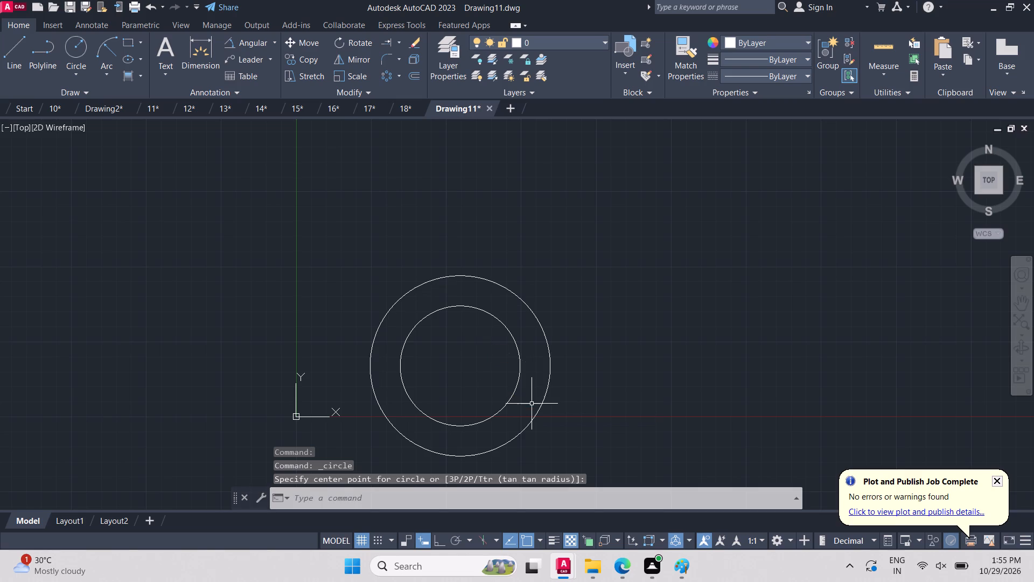
Draw a third concentric circle of radius 20 from the same centre.
left_click(84, 67)
left_click(96, 99)
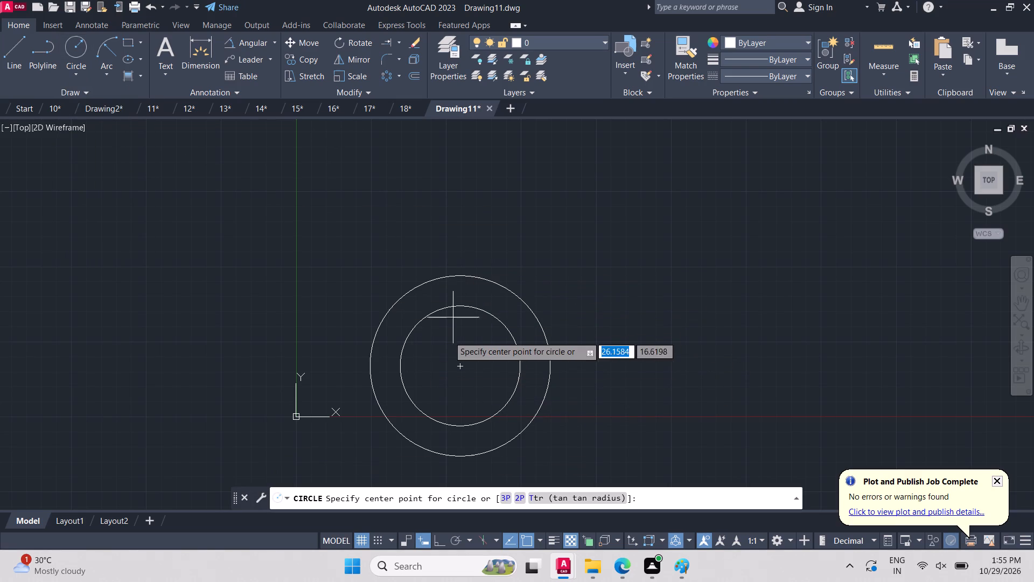
left_click(460, 369)
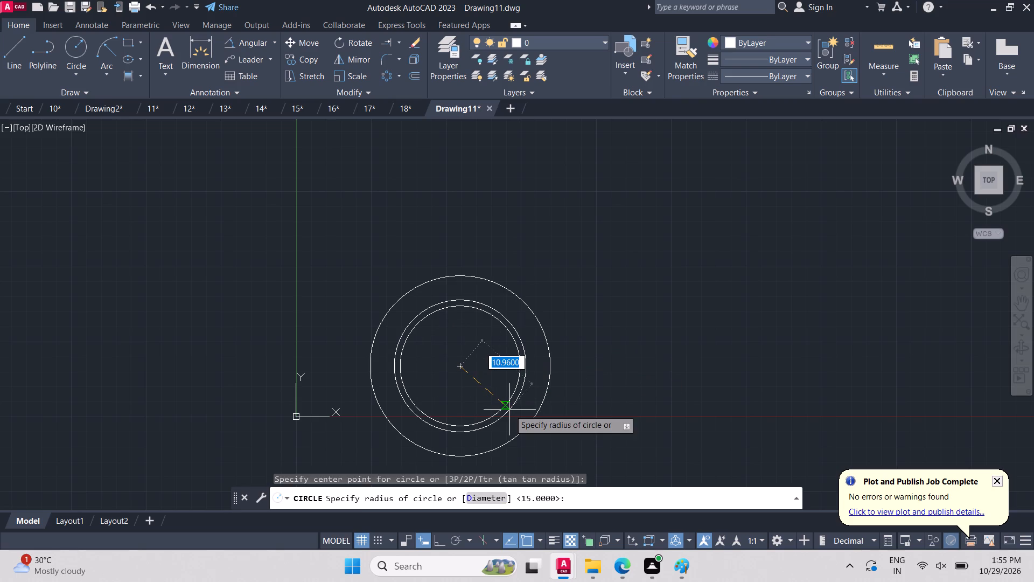
type("20")
key("Return")
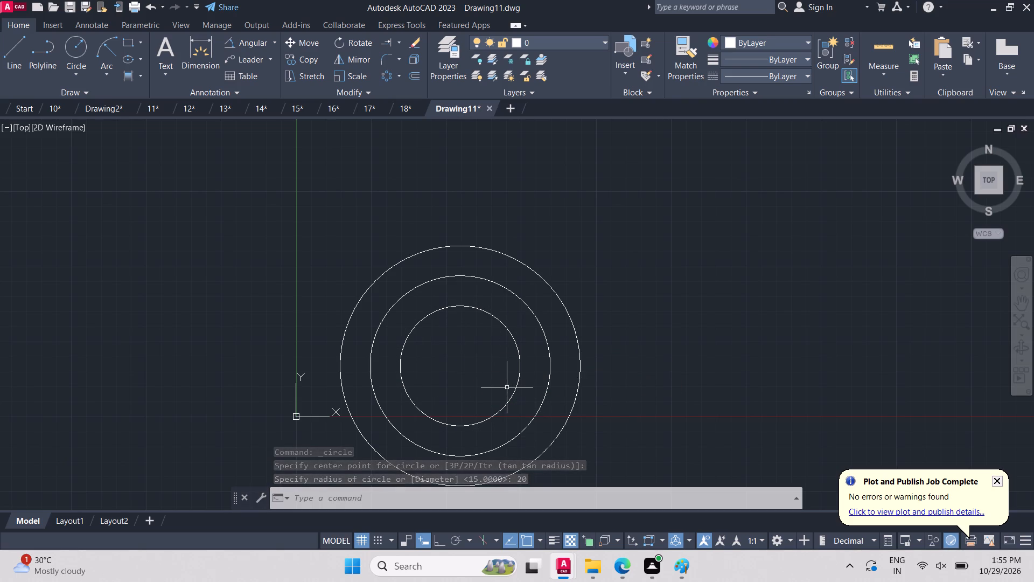
With Ortho on, draw a horizontal and a vertical construction line through the common centre of the circles.
scroll(507, 387, "down", 1)
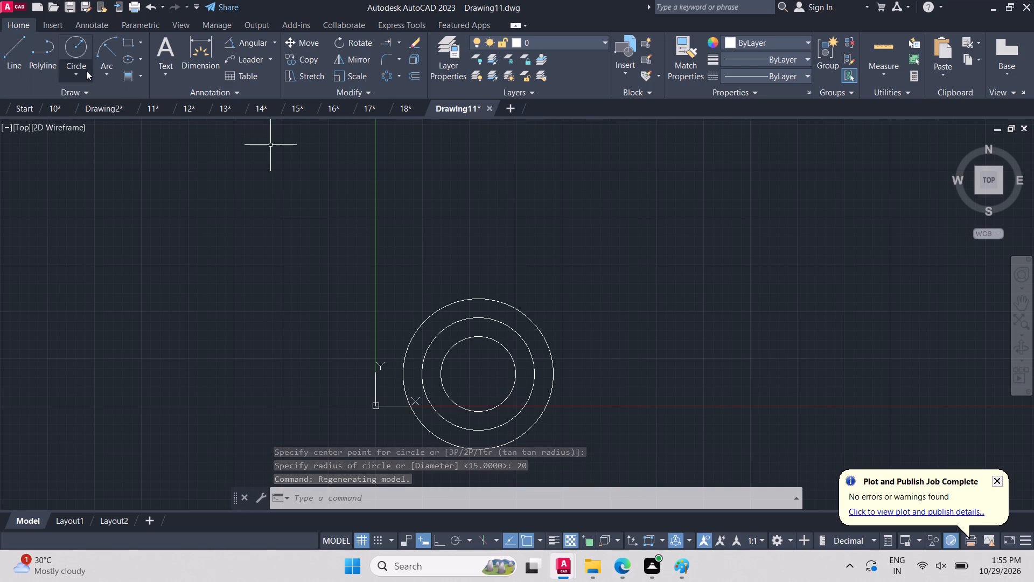
left_click(84, 92)
left_click(41, 112)
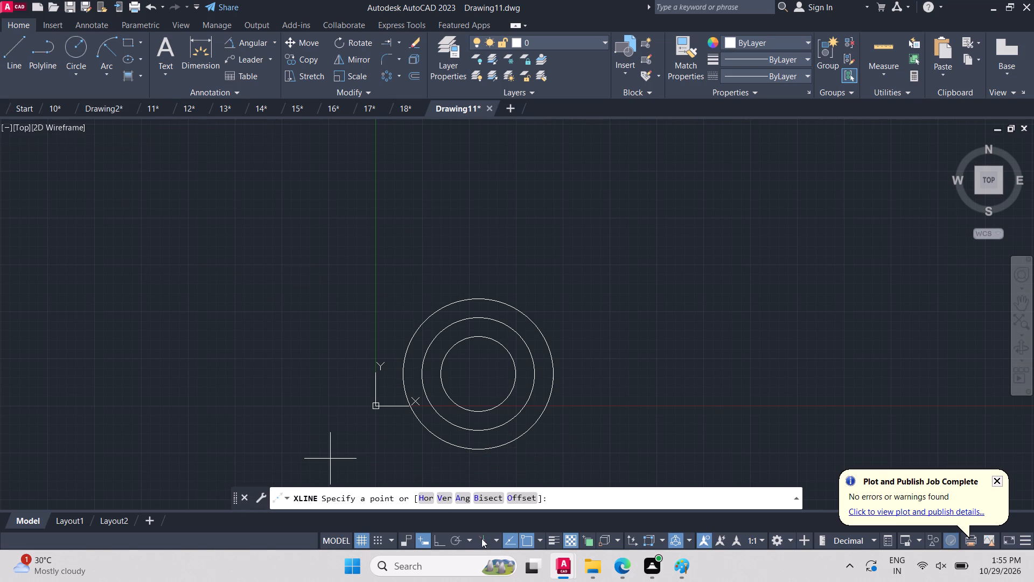
left_click(442, 539)
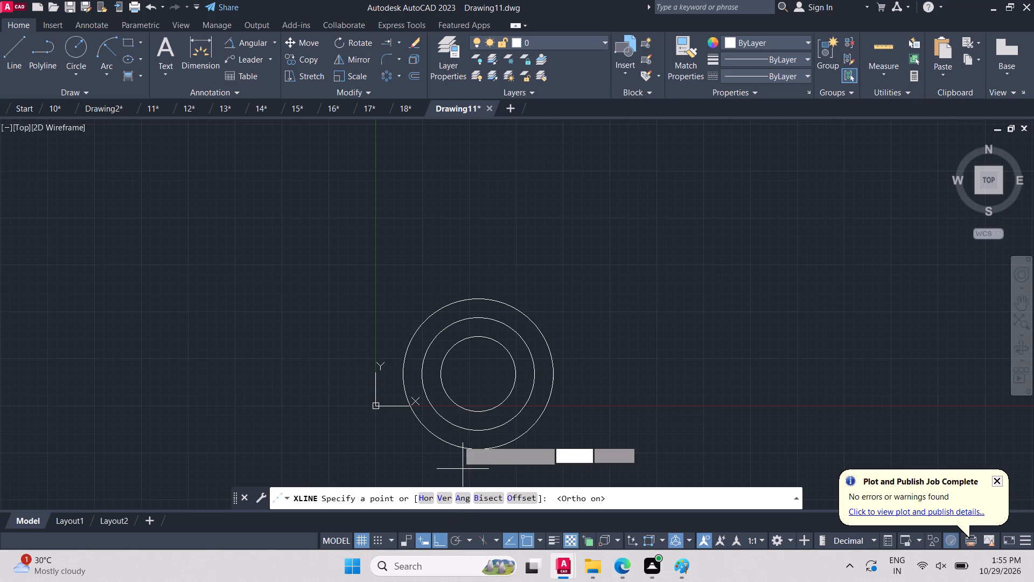
left_click(80, 94)
left_click(46, 110)
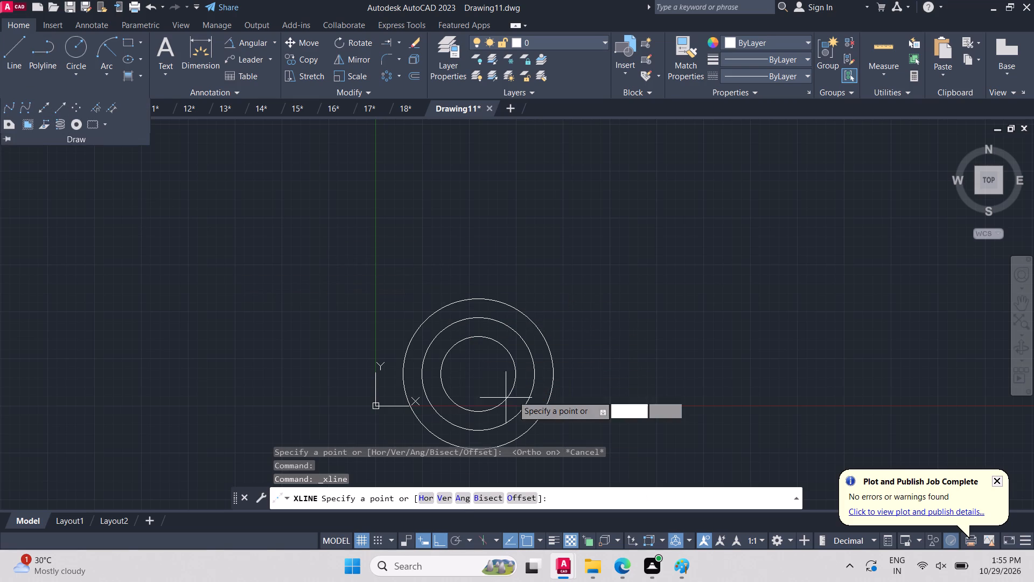
left_click(475, 377)
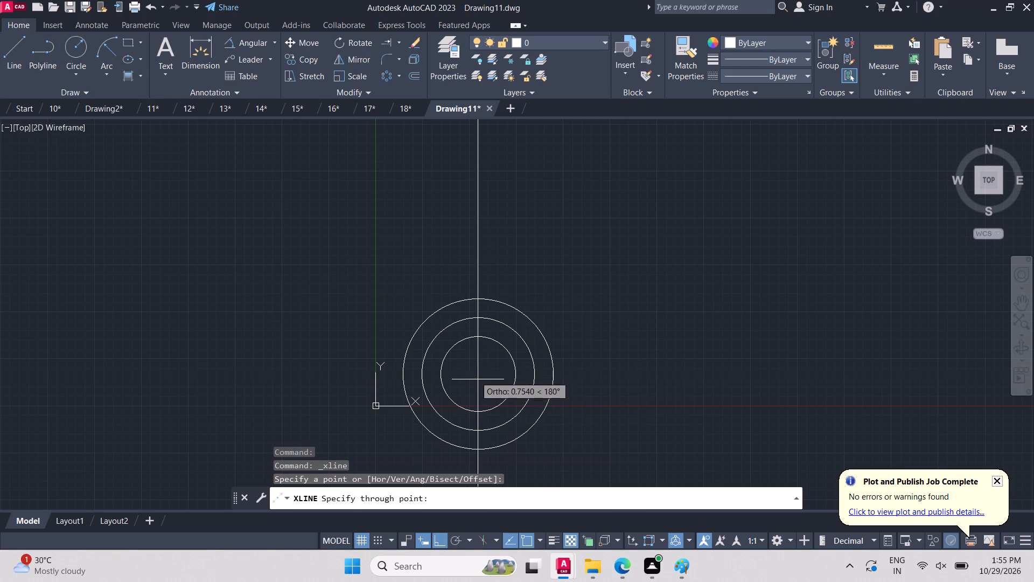
left_click(612, 354)
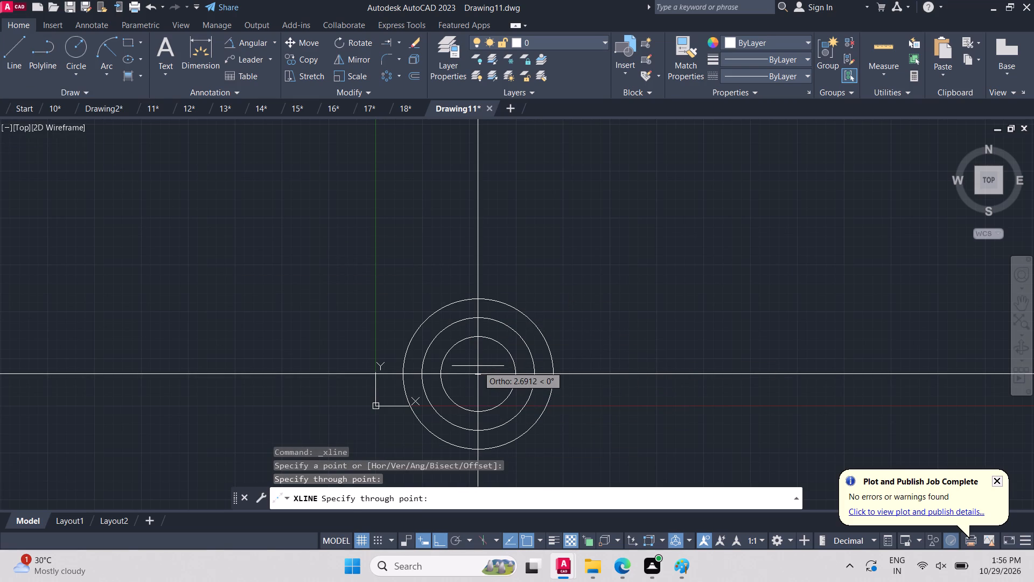
left_click(477, 366)
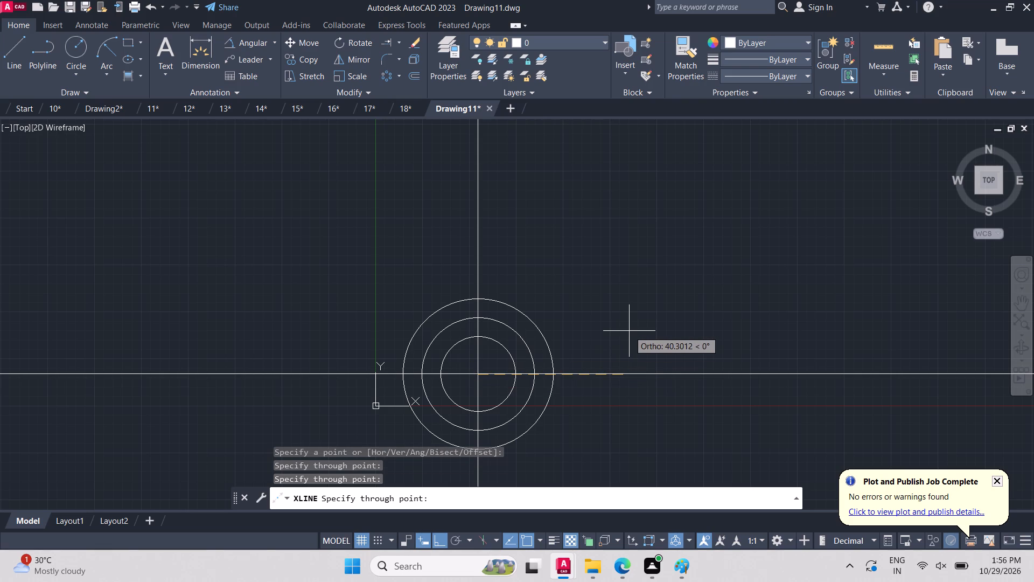
key("Escape")
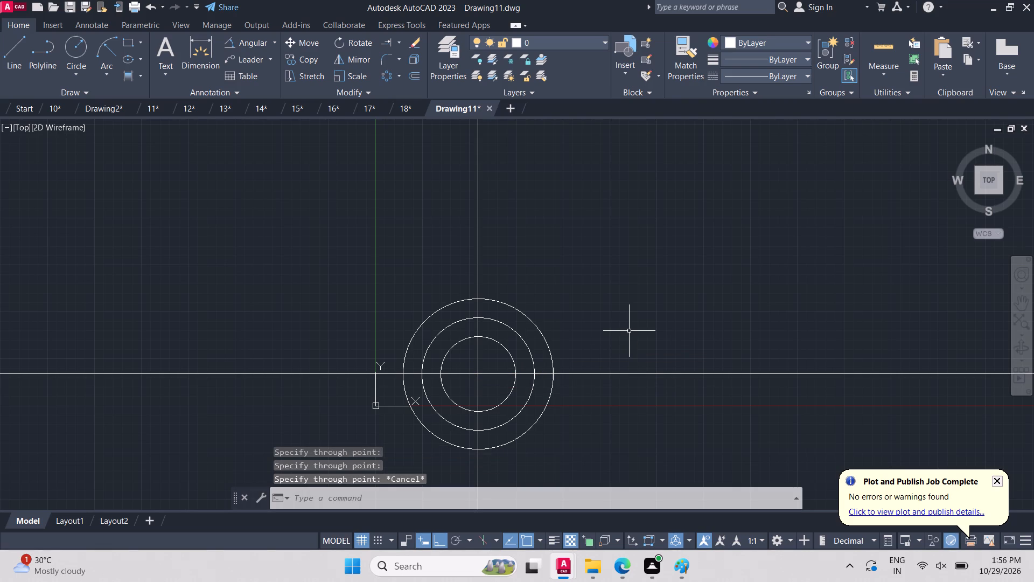
Offset the horizontal construction line 65 upward, above the concentric circles.
left_click(480, 374)
left_click(409, 78)
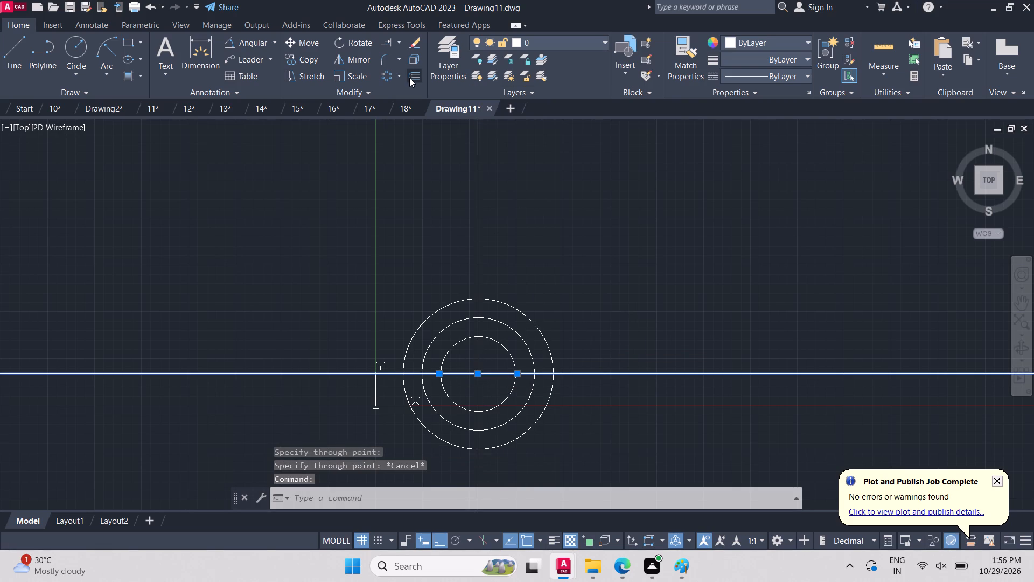
type("65")
key("Return")
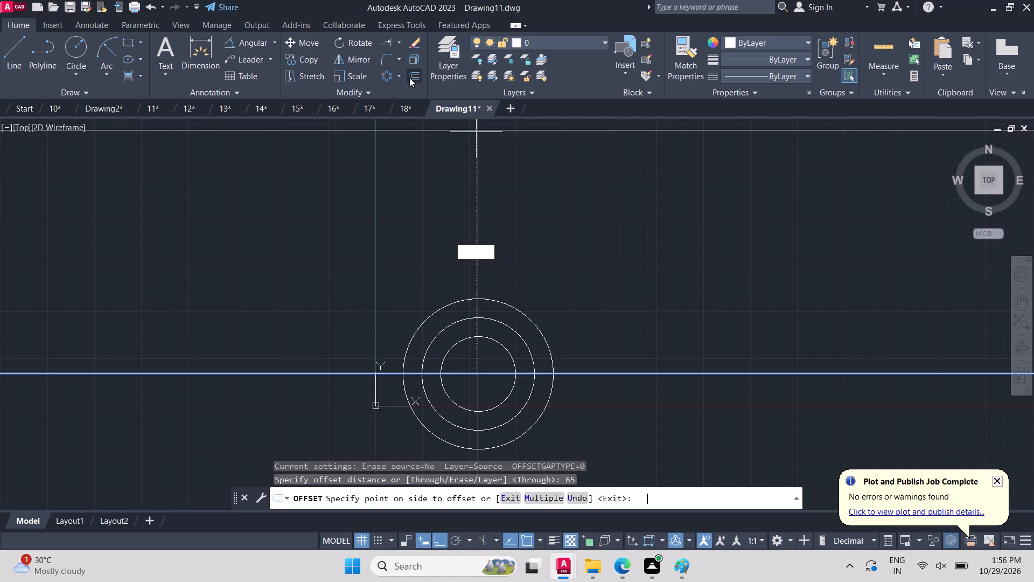
left_click(365, 180)
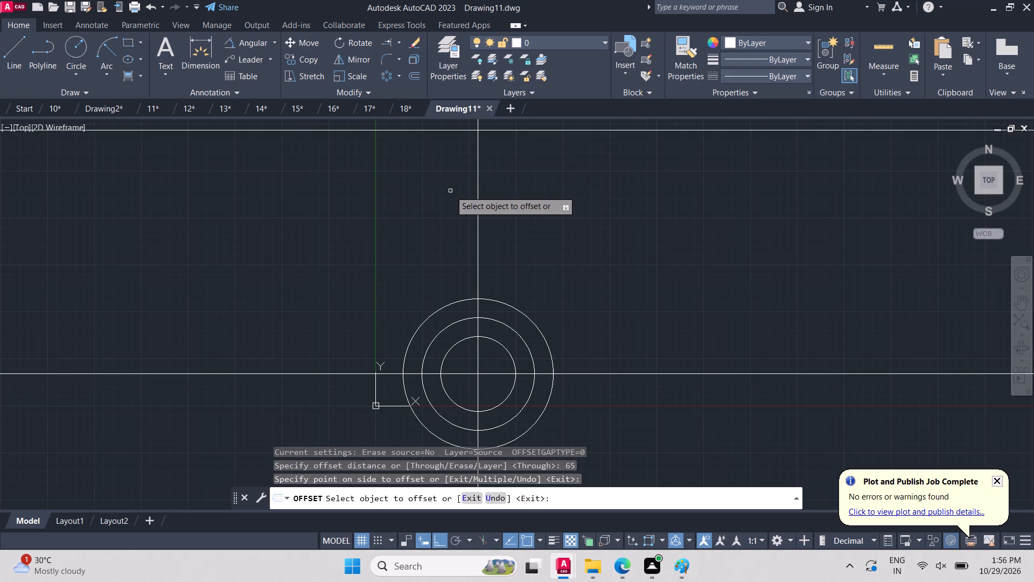
scroll(451, 191, "down", 2)
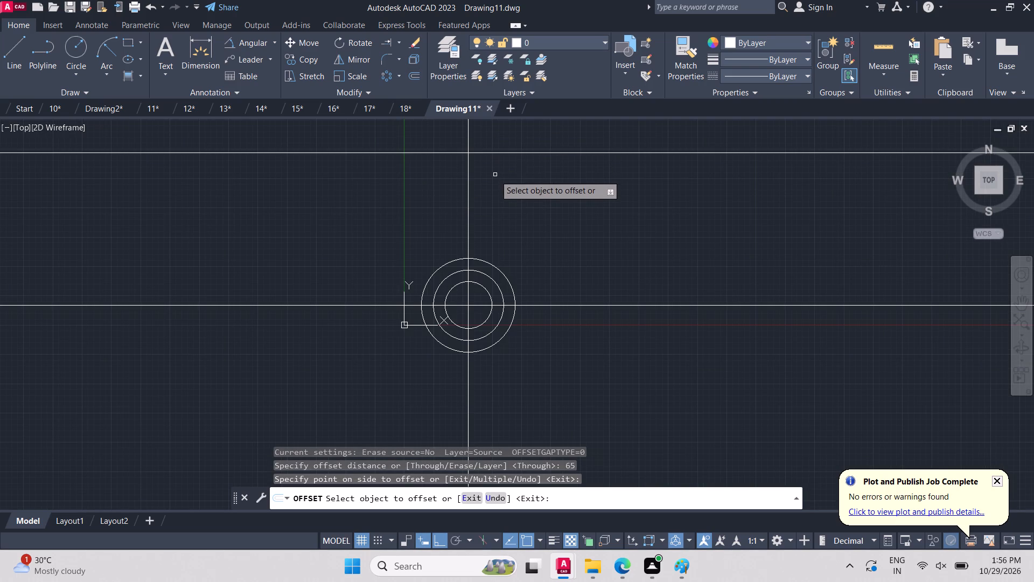
scroll(497, 182, "up", 1)
scroll(497, 182, "down", 1)
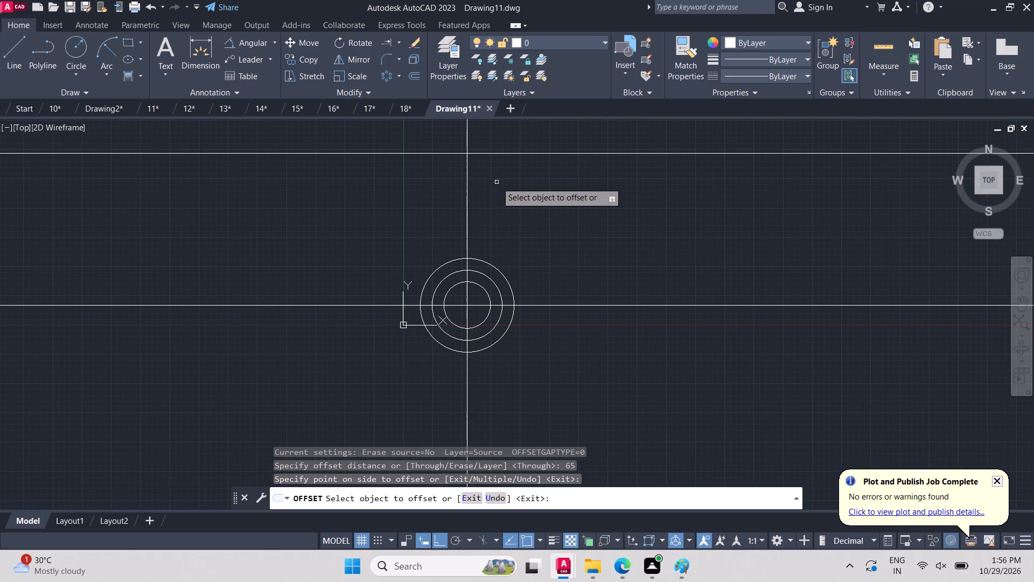
scroll(497, 182, "up", 1)
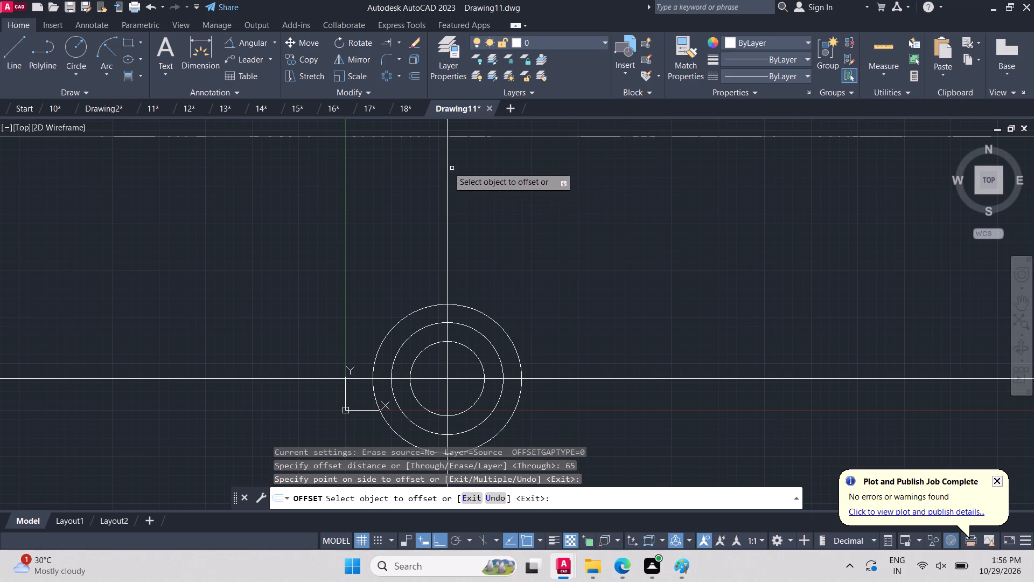
scroll(445, 166, "up", 1)
scroll(444, 184, "down", 2)
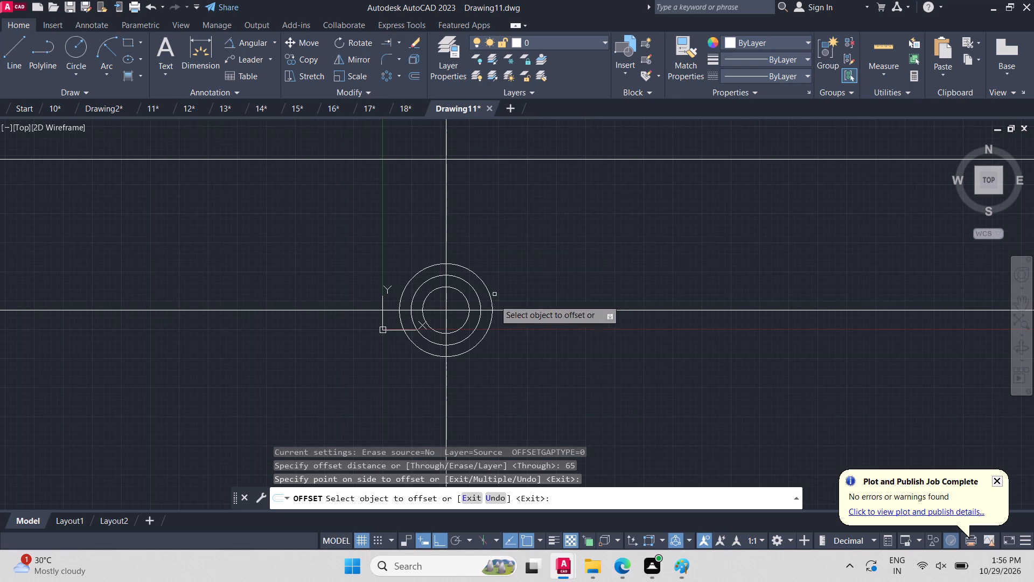
key("Escape")
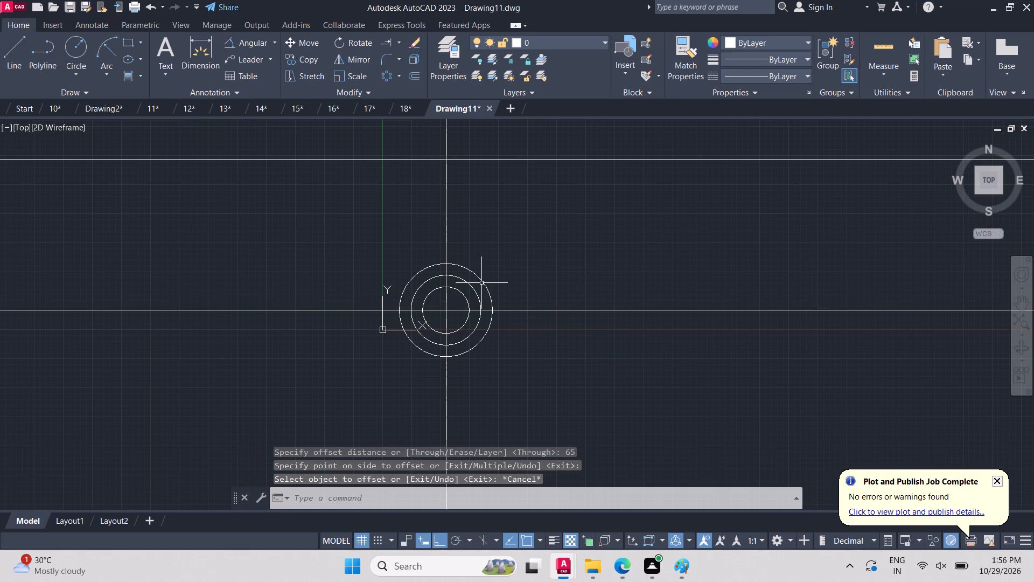
Offset the vertical construction line through the concentric circles 33 to the right.
left_click(446, 240)
left_click(418, 77)
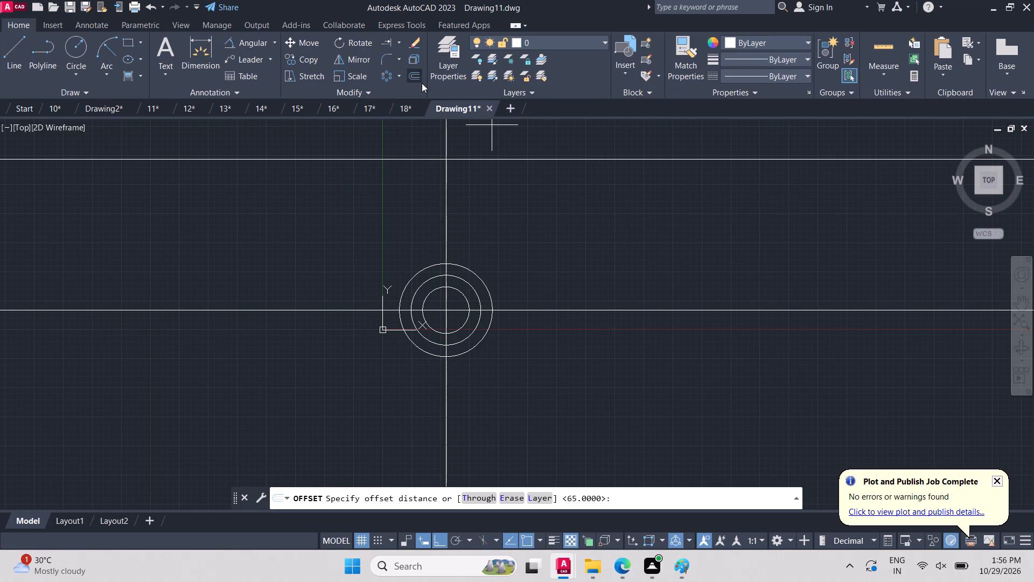
type("33")
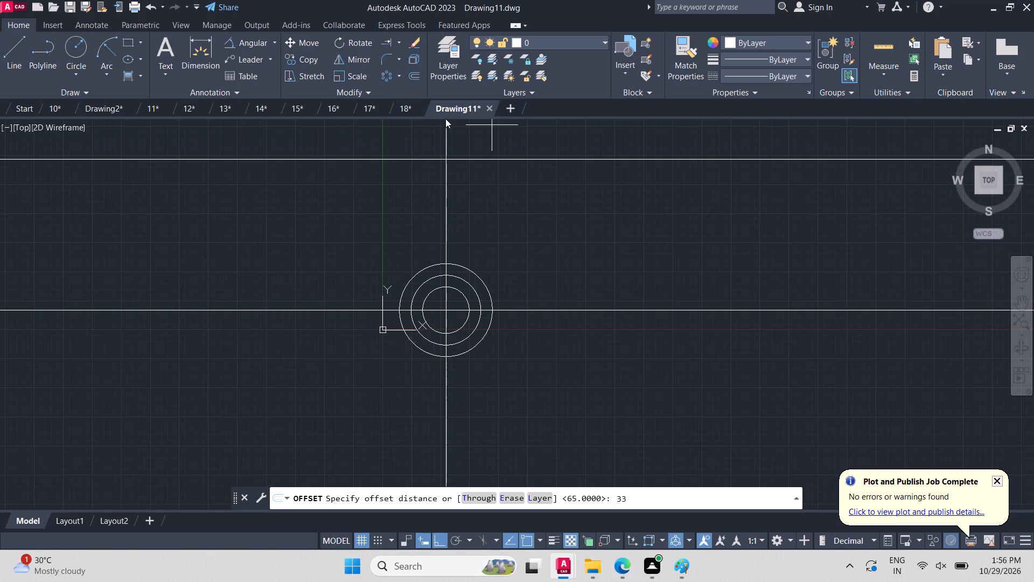
key("Return")
left_click(493, 211)
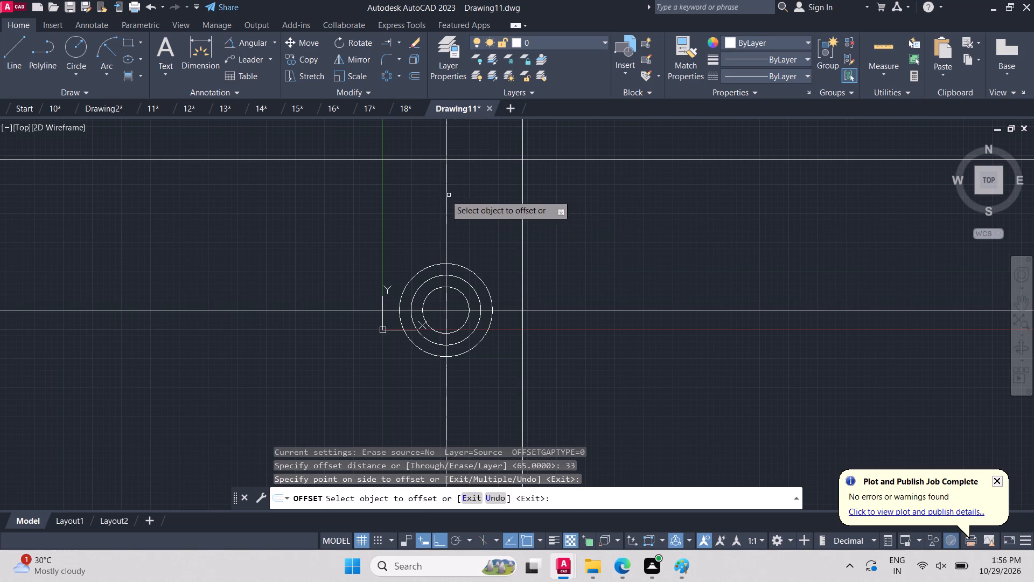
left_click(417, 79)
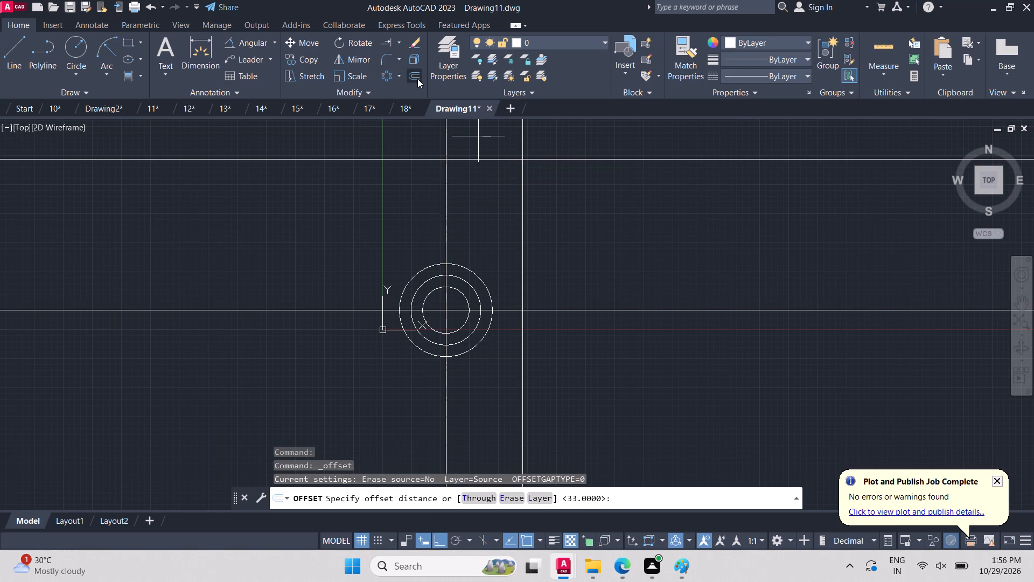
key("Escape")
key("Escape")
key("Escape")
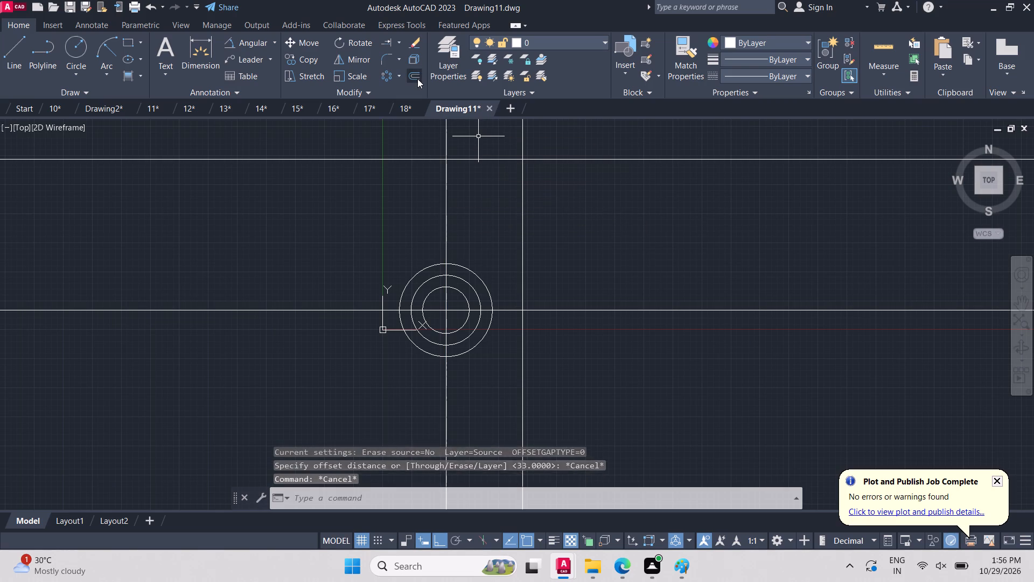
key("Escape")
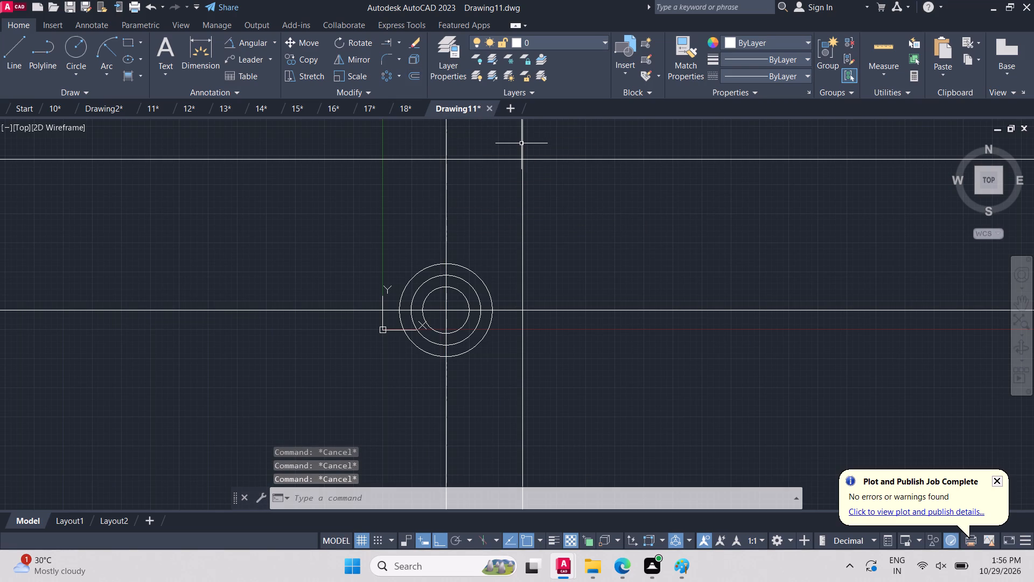
Offset the new vertical construction line 65 to the left, past the original centre line.
left_click(521, 143)
left_click(422, 78)
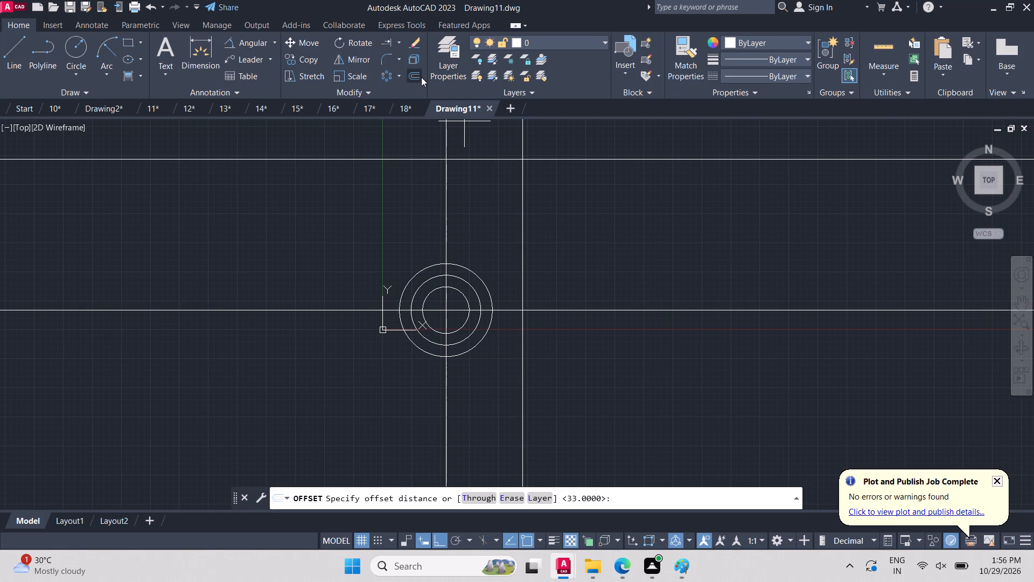
type("65")
key("Return")
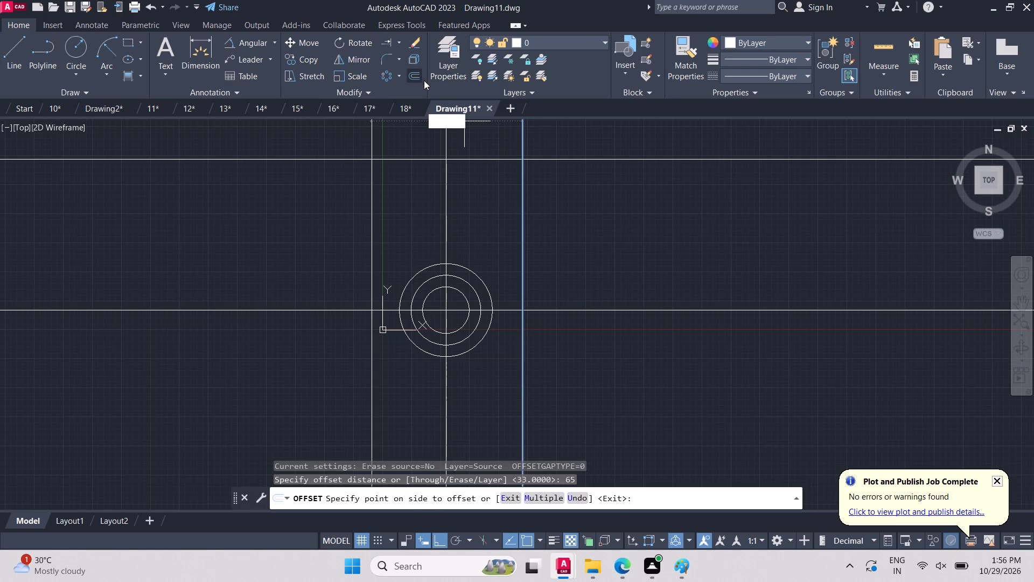
left_click(308, 185)
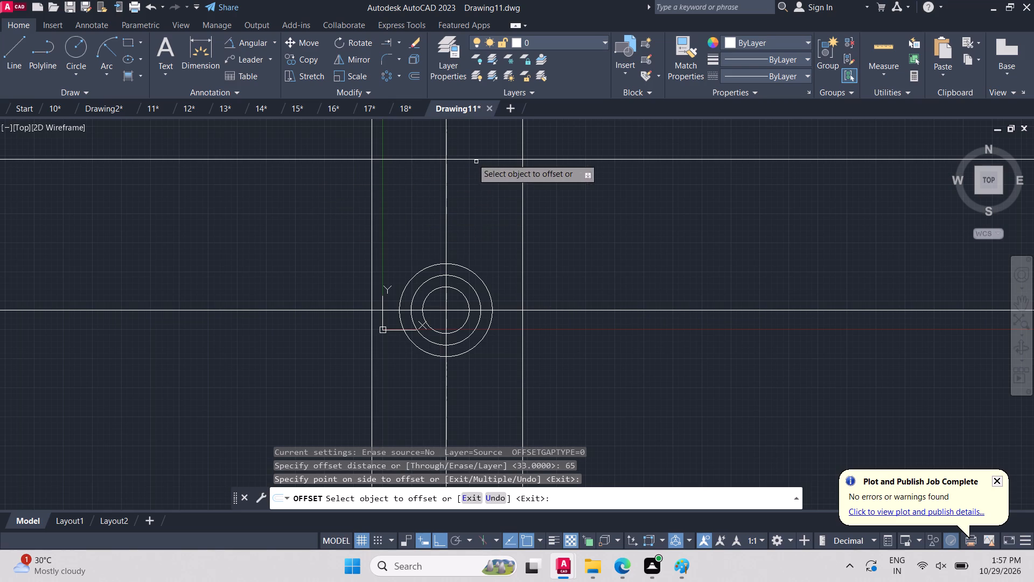
Draw a 20-diameter circle centred where the upper horizontal and right vertical construction lines cross.
left_click(76, 69)
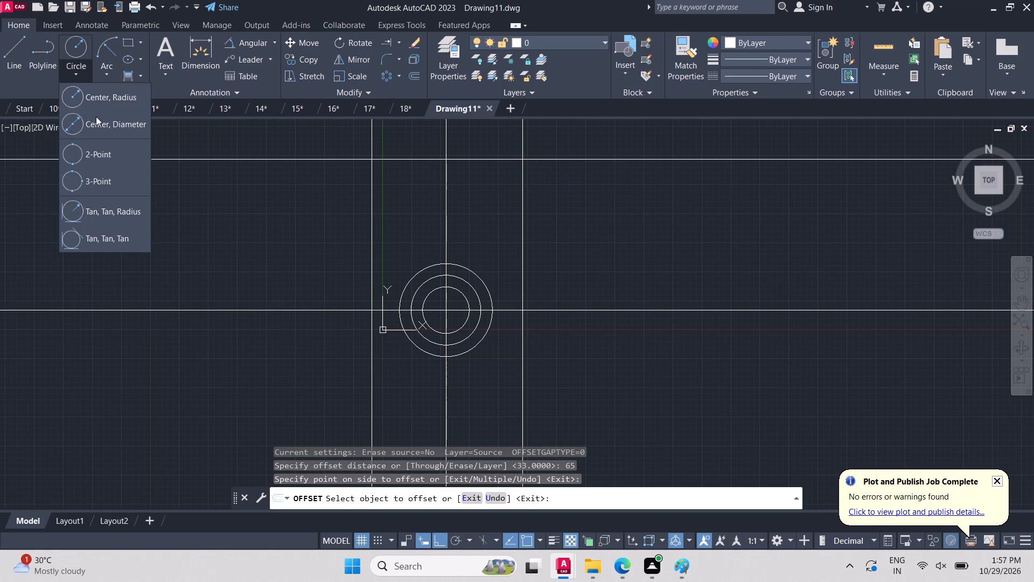
left_click(104, 128)
scroll(495, 170, "up", 1)
scroll(512, 188, "down", 3)
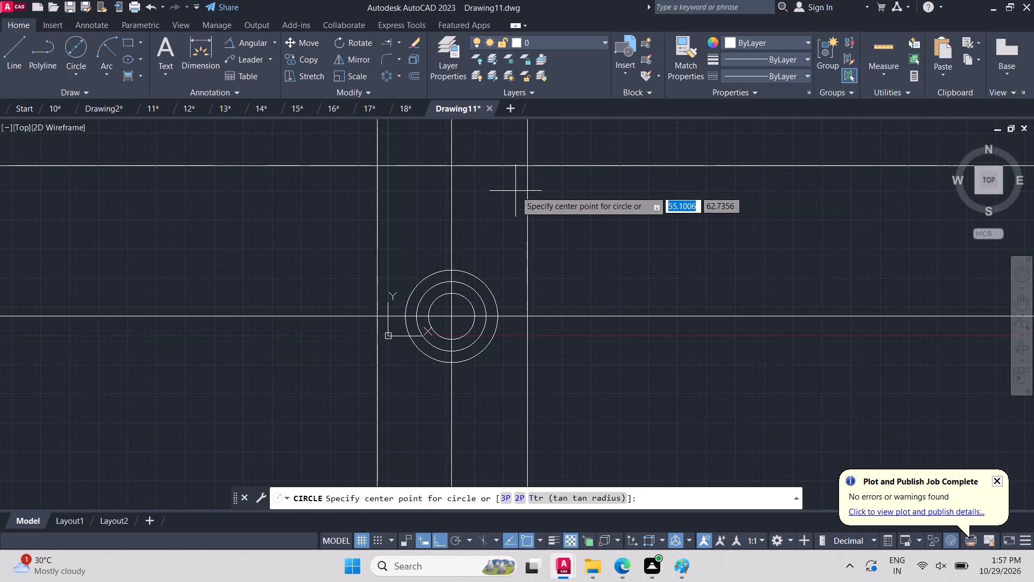
left_click(523, 163)
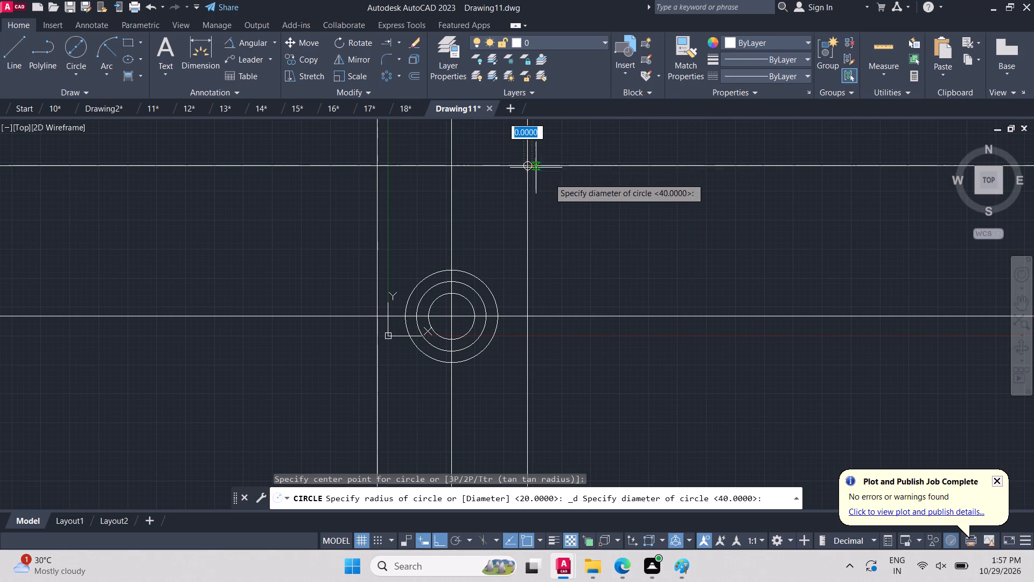
type("20")
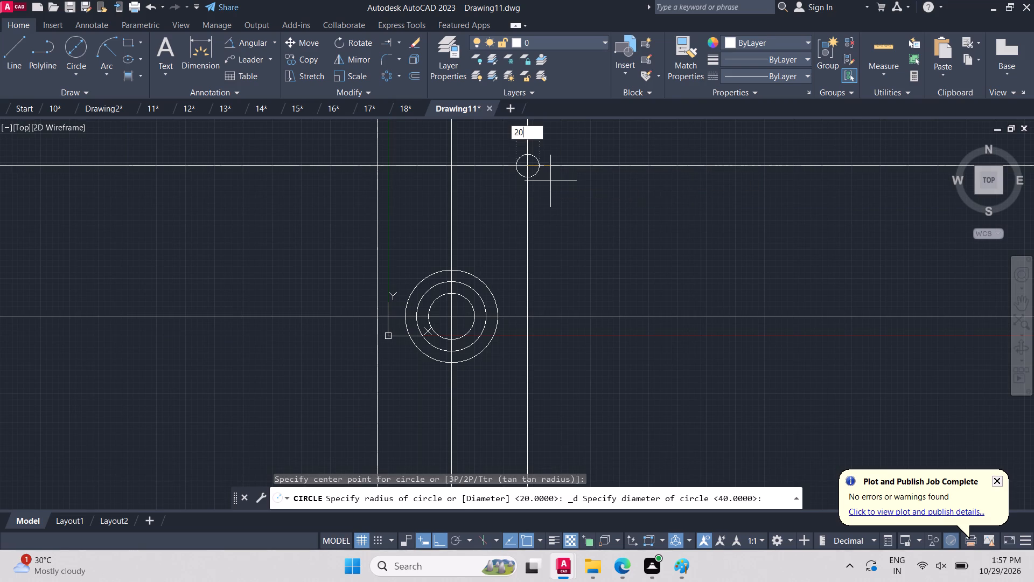
key("Return")
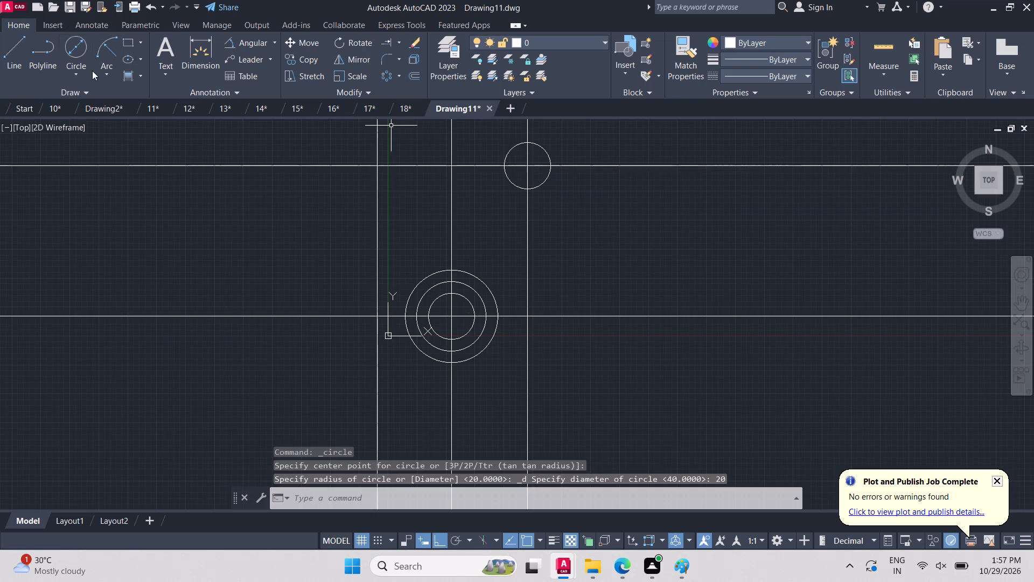
Draw a 20-diameter circle centred where the upper horizontal and left vertical construction lines cross.
left_click(70, 74)
left_click(104, 121)
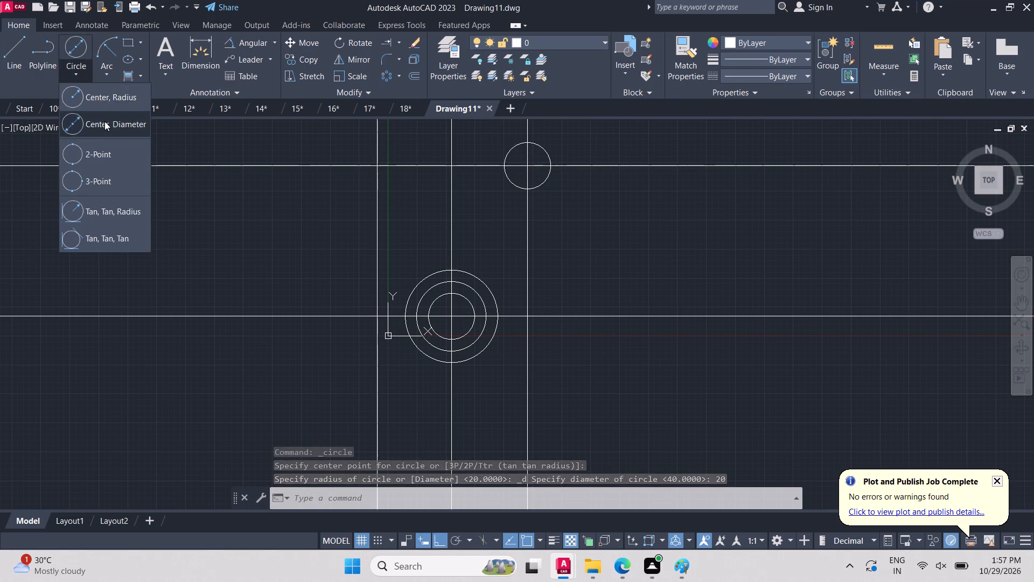
left_click(374, 168)
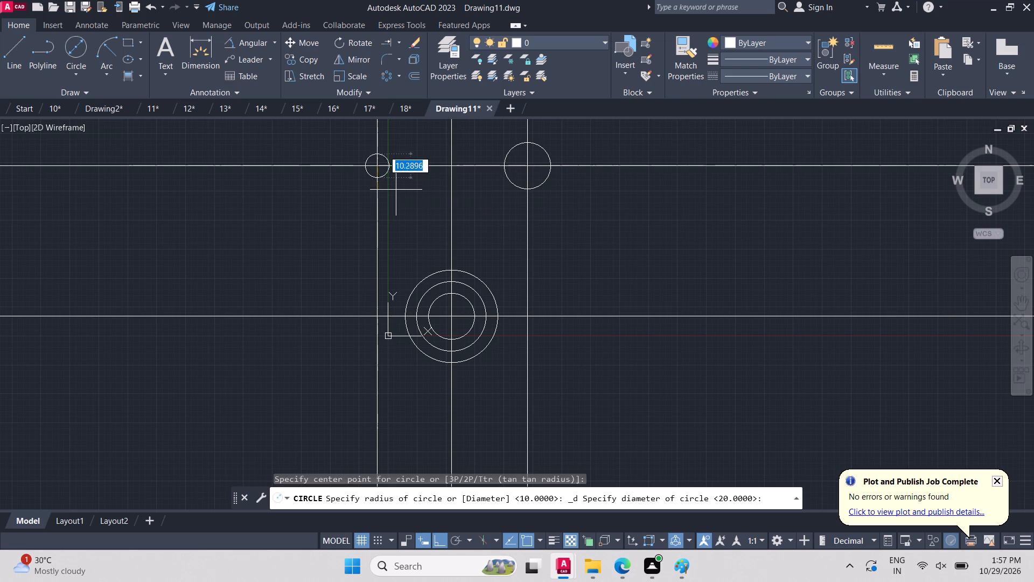
type("20")
key("Return")
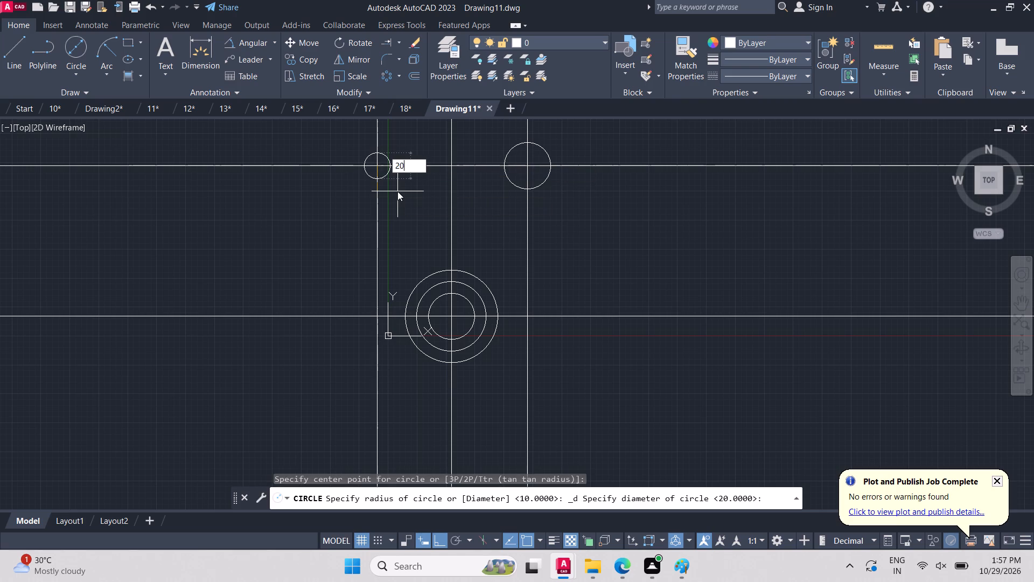
Draw a concentric circle of radius 15 around the upper-right 20-diameter circle.
scroll(397, 191, "down", 1)
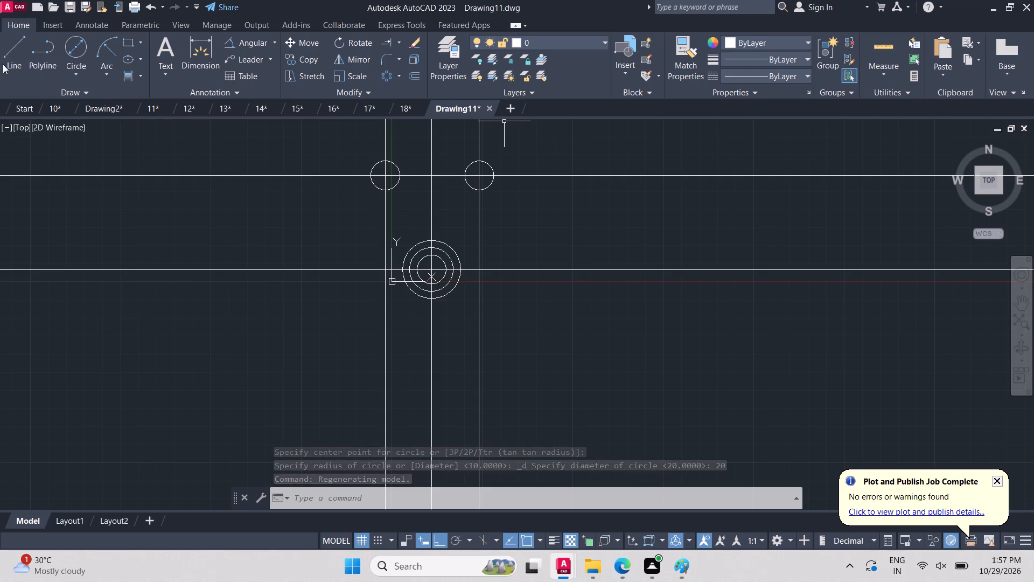
left_click(74, 71)
left_click(89, 106)
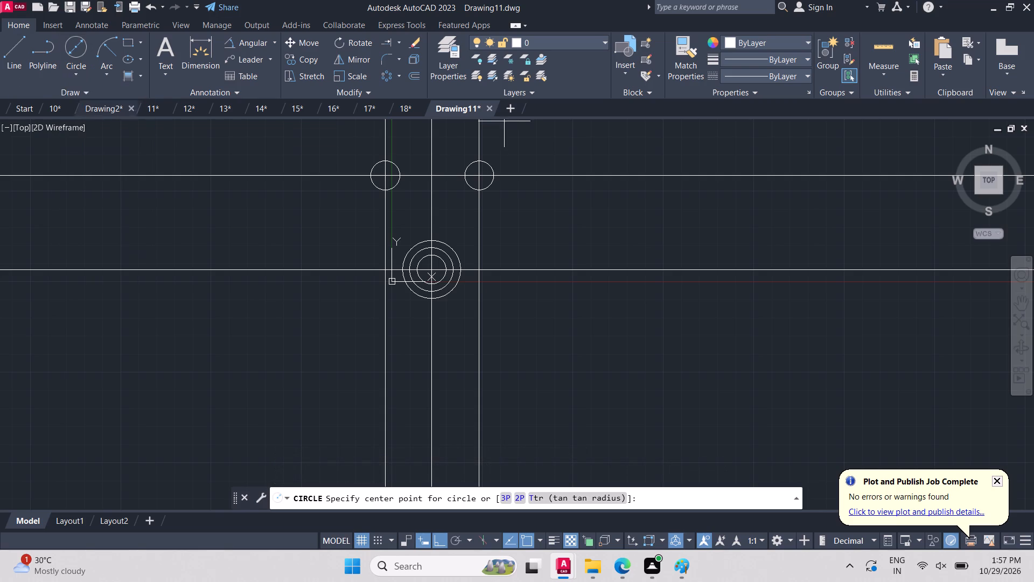
left_click(481, 179)
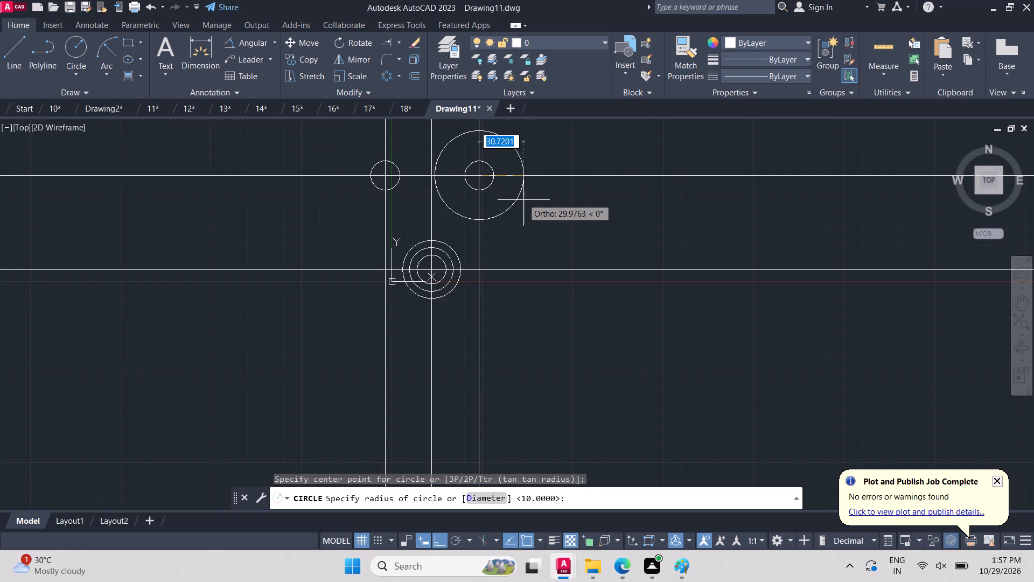
type("15")
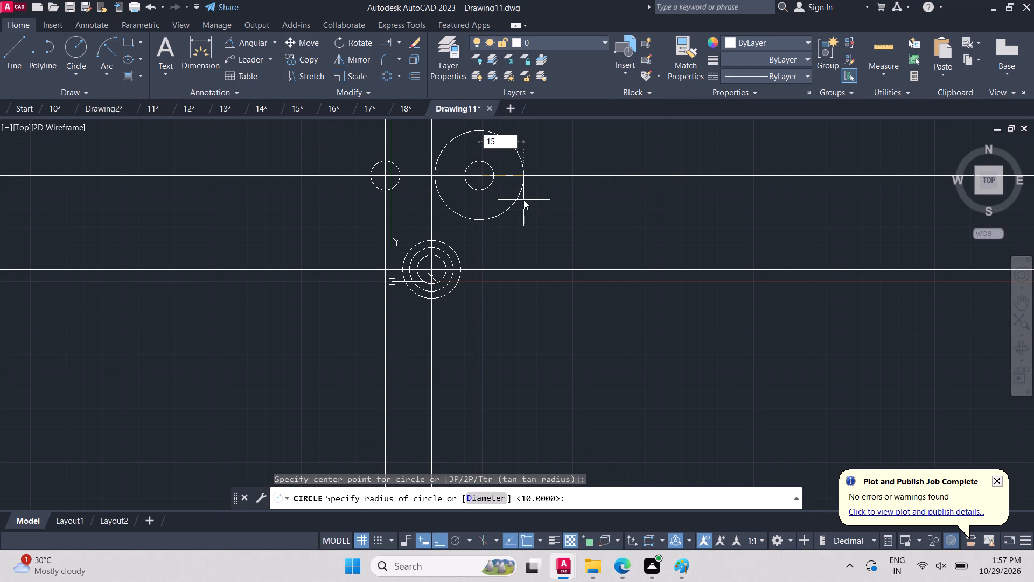
key("Return")
Draw a concentric circle of radius 15 around the upper-left 20-diameter circle.
left_click(76, 72)
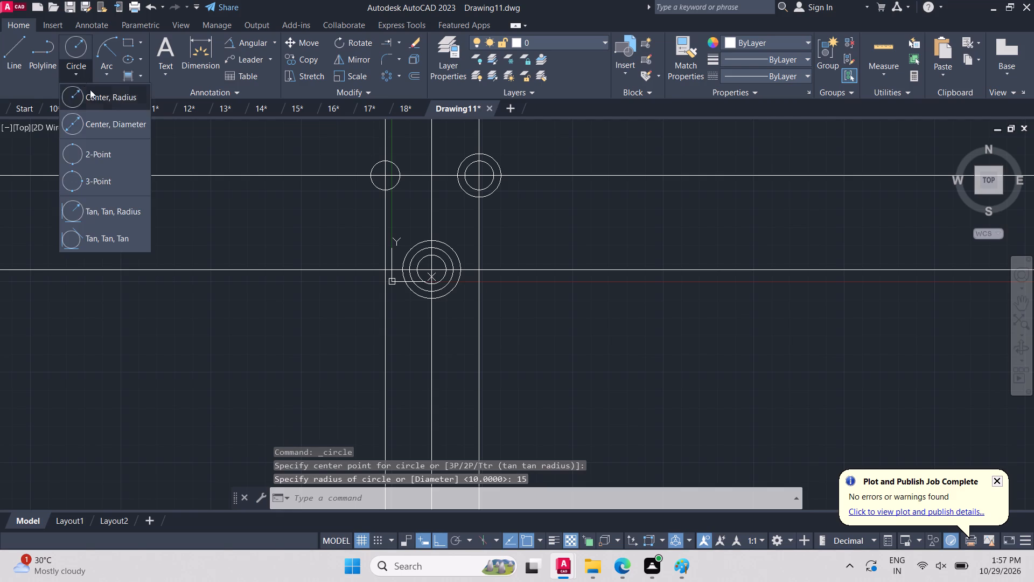
left_click(116, 101)
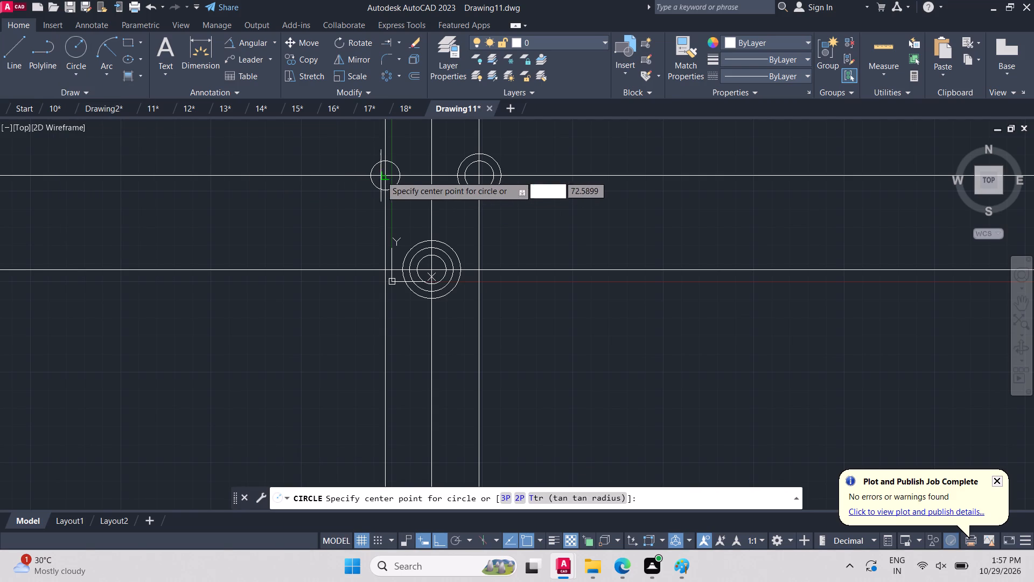
left_click(387, 172)
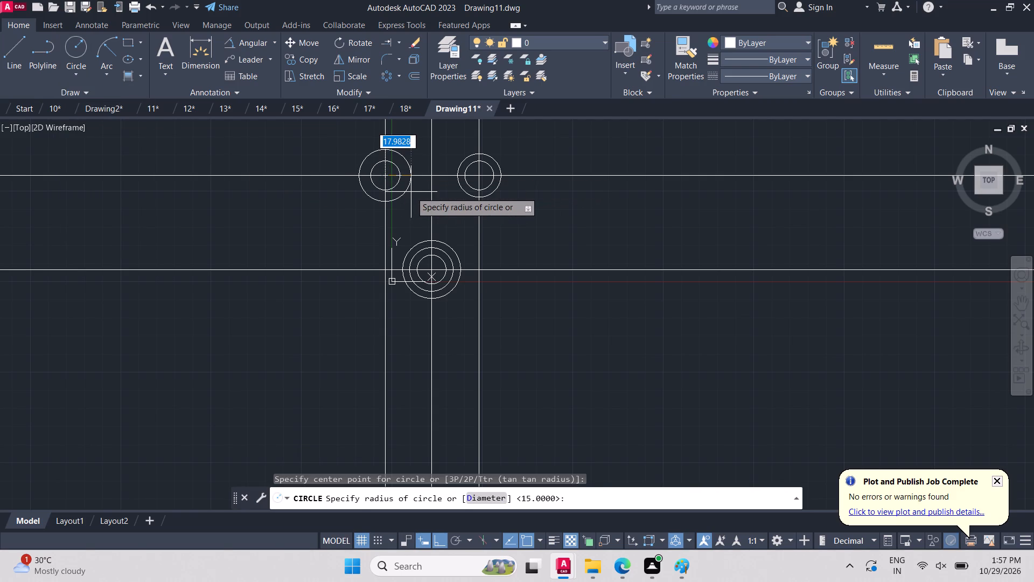
type("15")
key("Return")
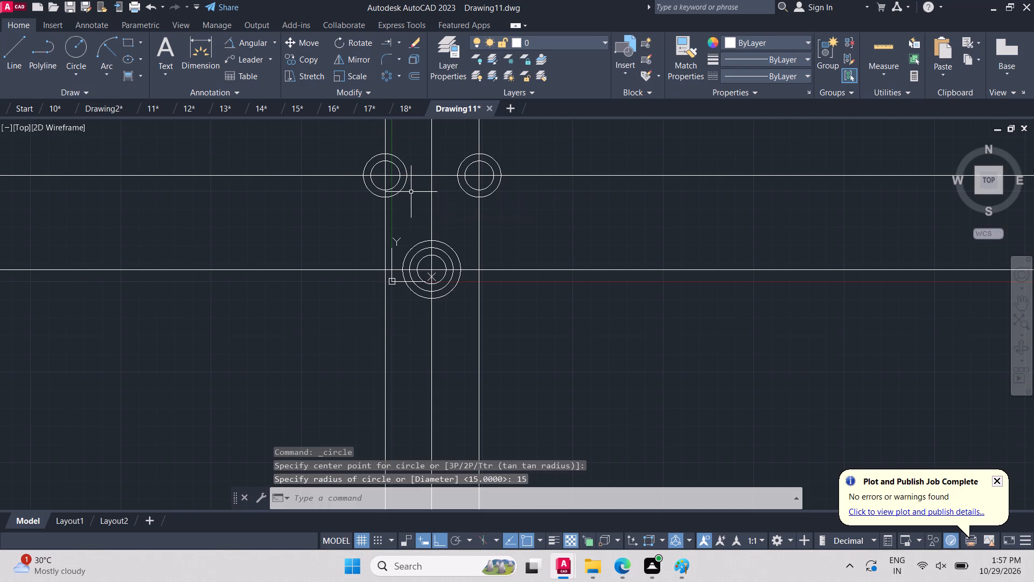
Add a third concentric circle of radius 20 at the upper-left circle centre.
left_click(84, 72)
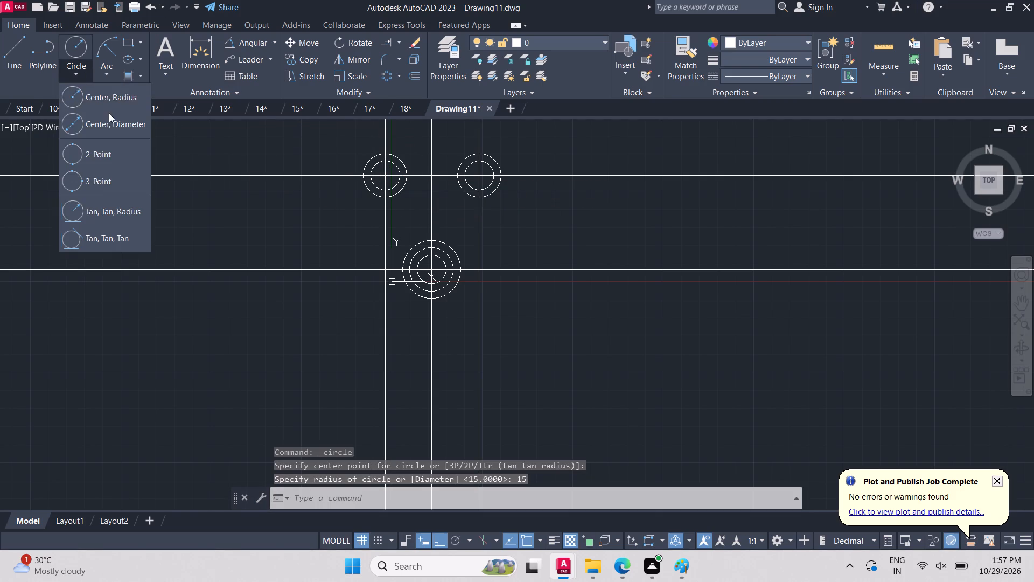
left_click(117, 98)
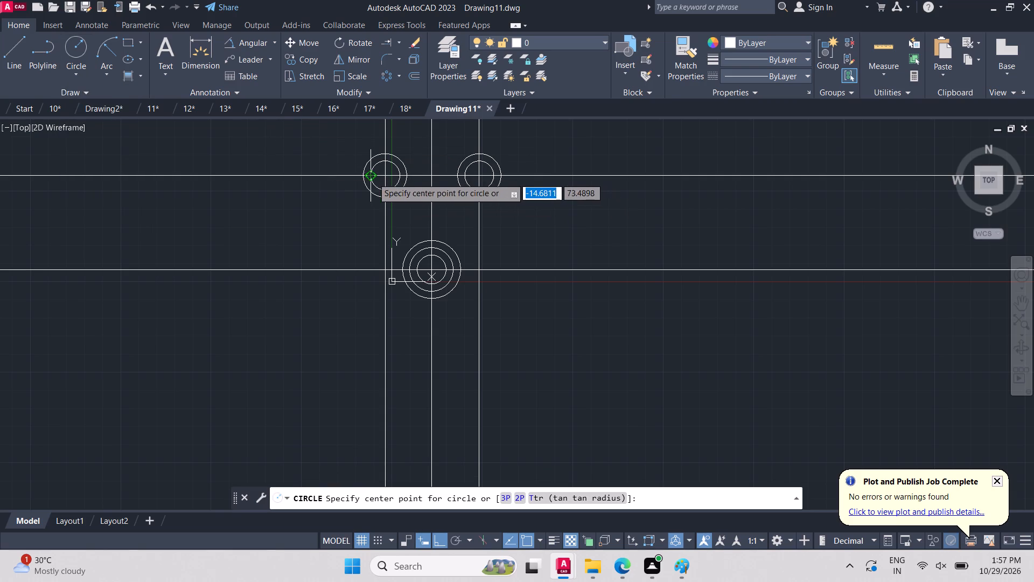
left_click(386, 176)
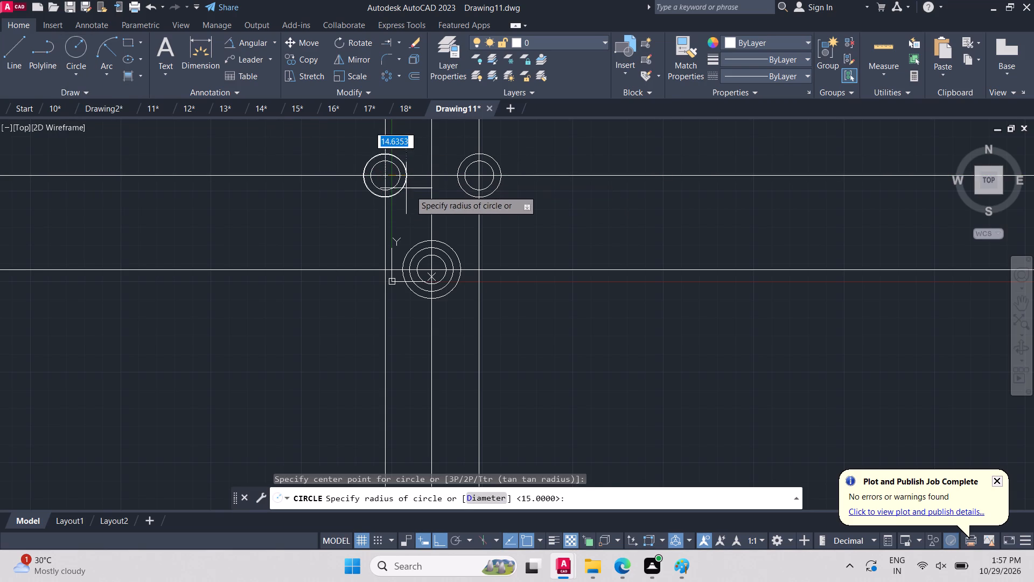
type("20")
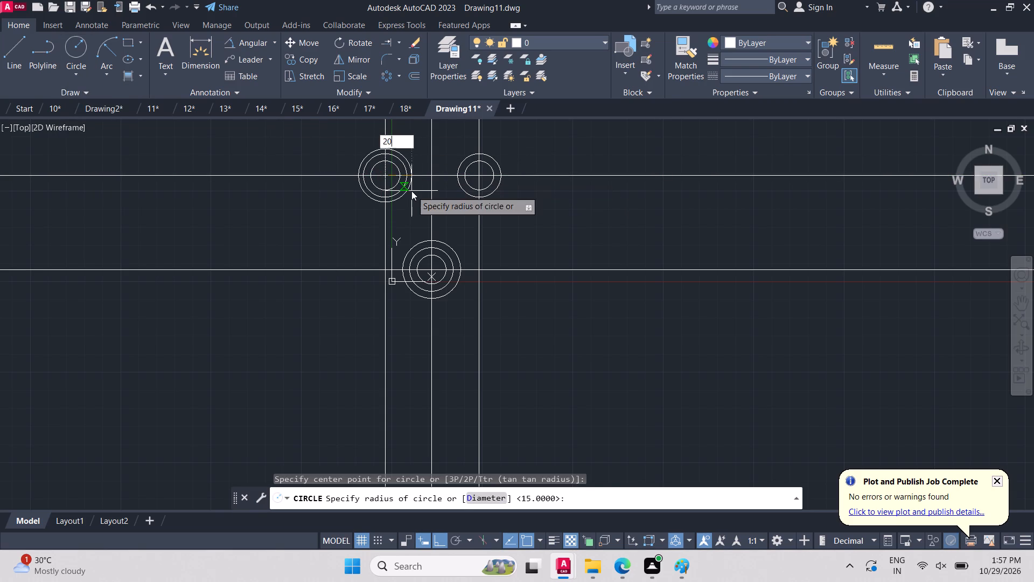
key("Return")
Add a third concentric circle of radius 20 at the upper-right circle centre.
left_click(75, 76)
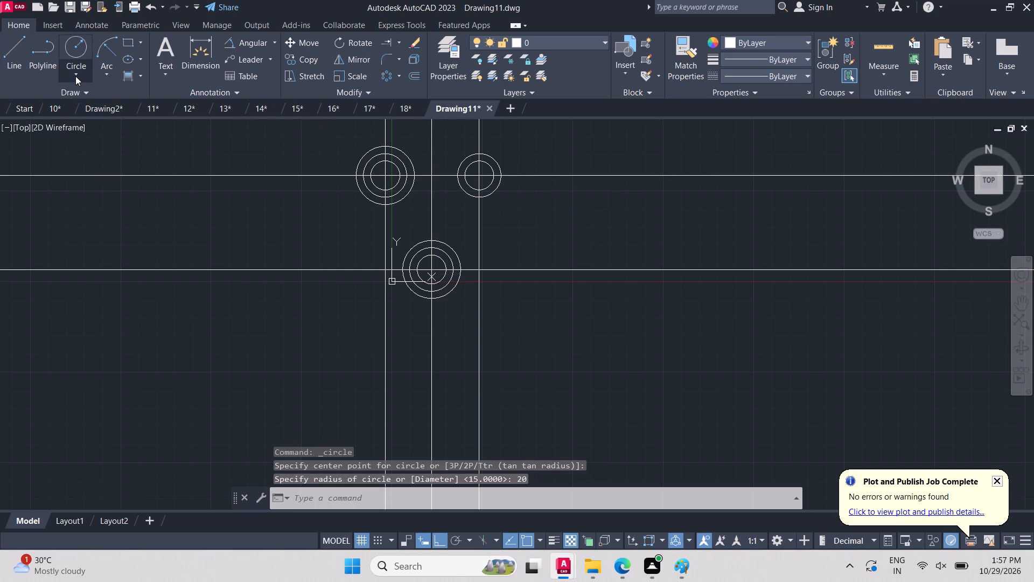
left_click(115, 102)
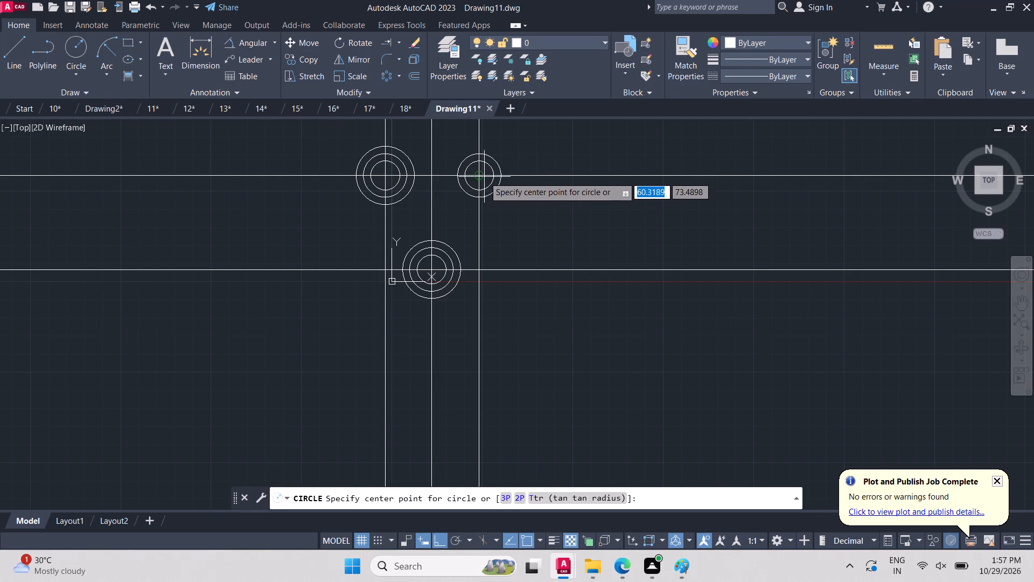
left_click(481, 178)
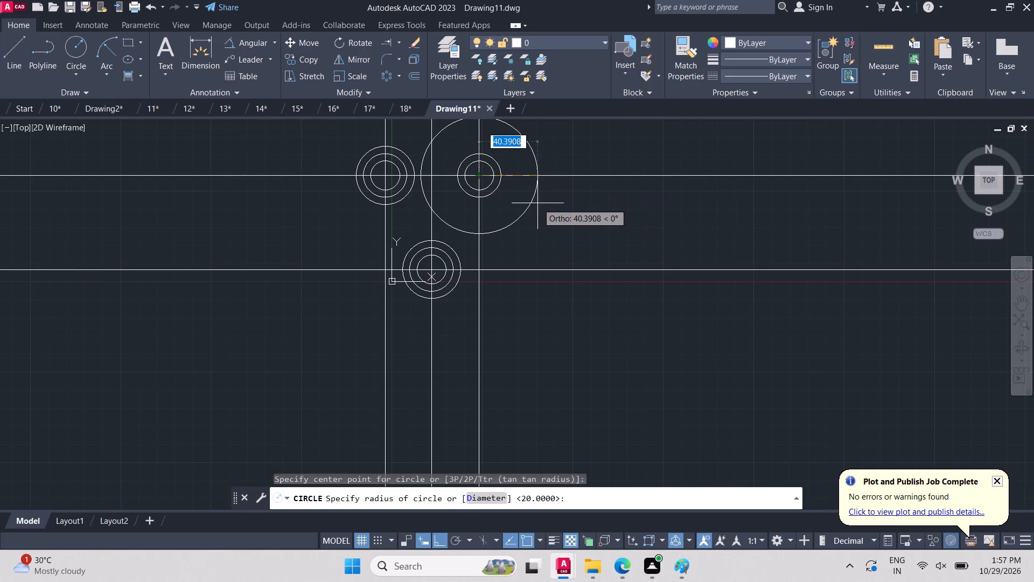
type("20")
key("Return")
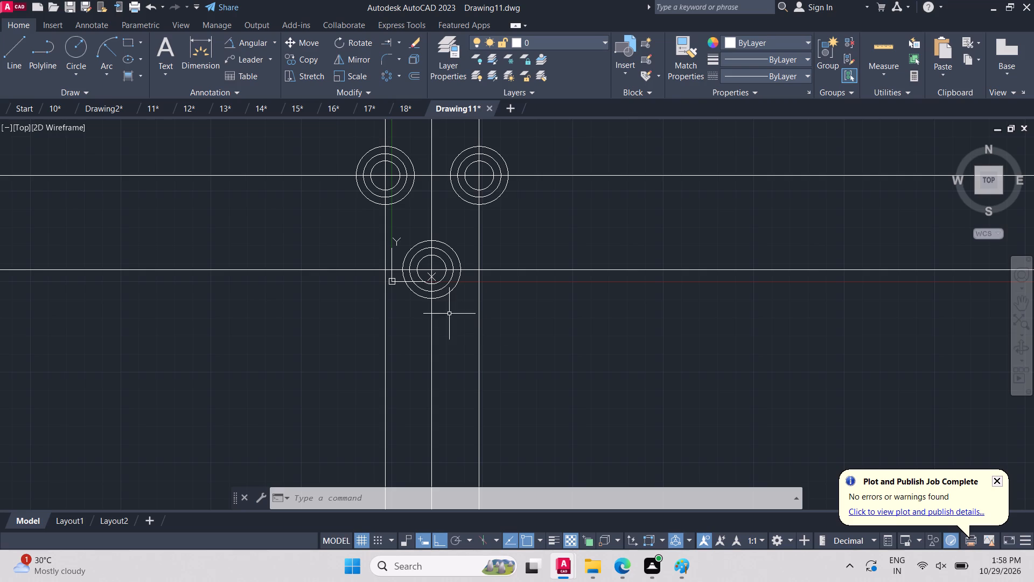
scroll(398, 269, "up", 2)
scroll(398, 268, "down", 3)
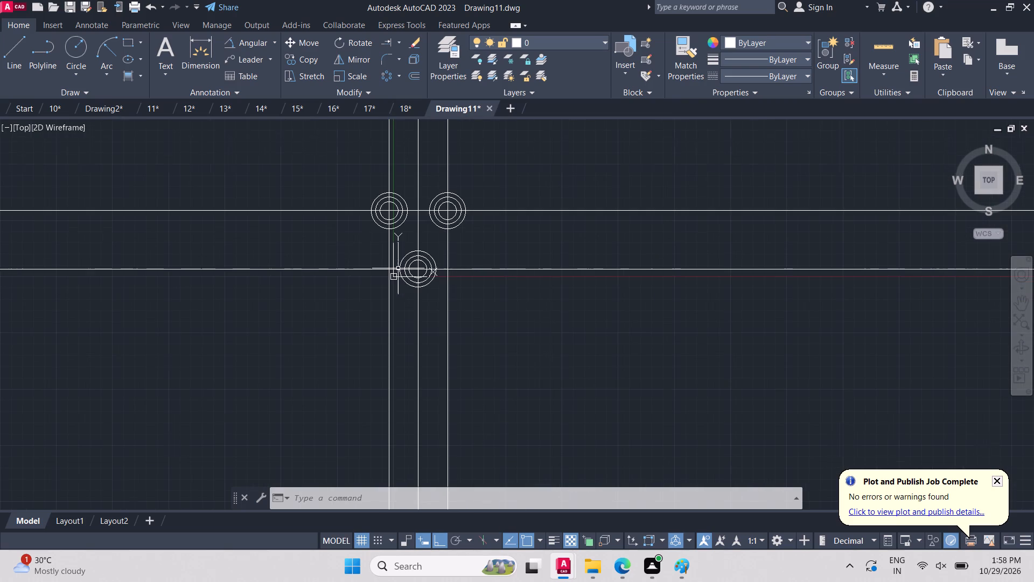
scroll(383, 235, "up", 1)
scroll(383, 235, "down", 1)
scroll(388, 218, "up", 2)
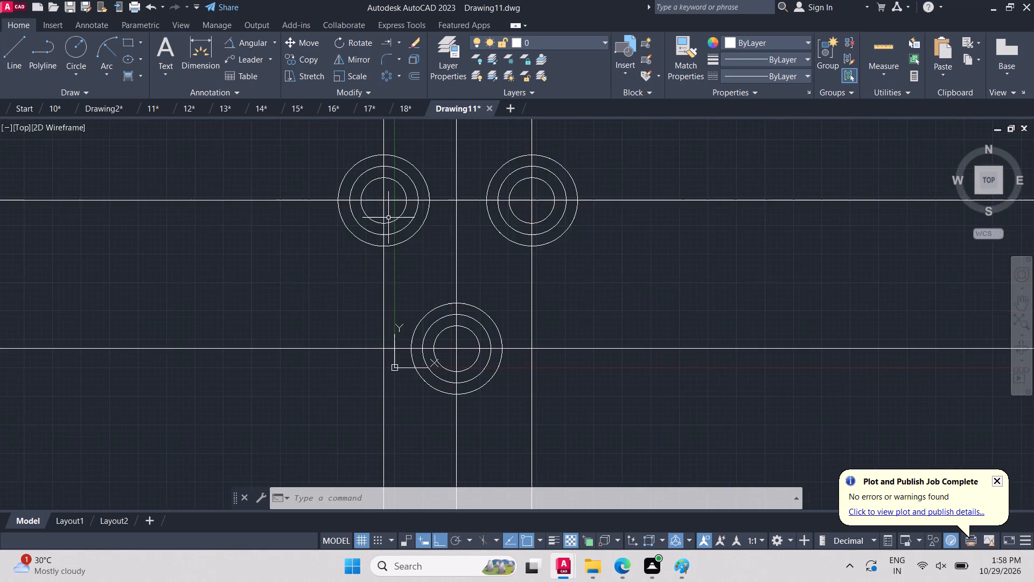
Fillet the radius 15 circles of the lower and upper-left sets with a radius of 30.
scroll(388, 218, "down", 3)
scroll(386, 197, "up", 2)
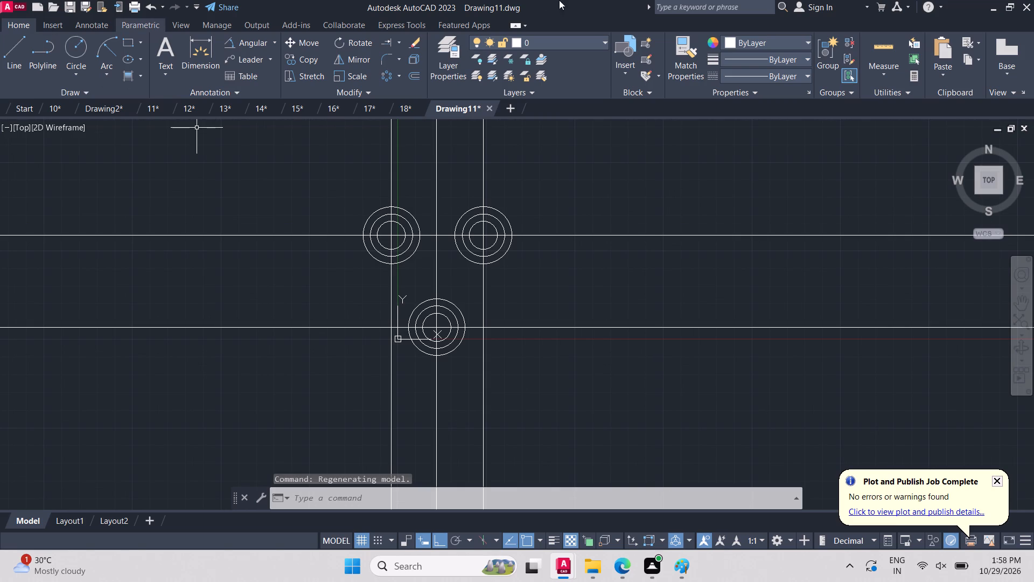
left_click(388, 56)
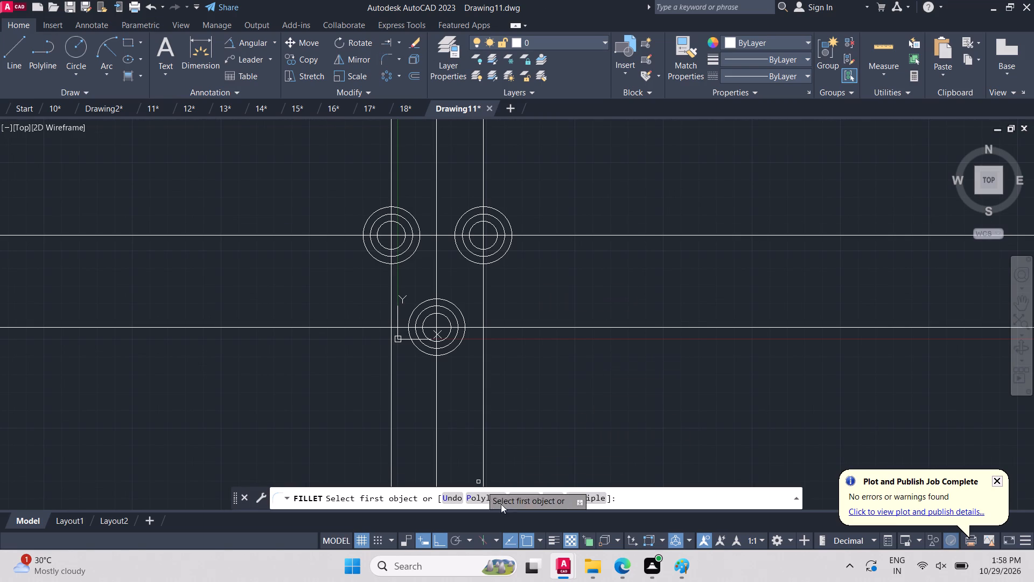
left_click(526, 504)
type("30")
key("Return")
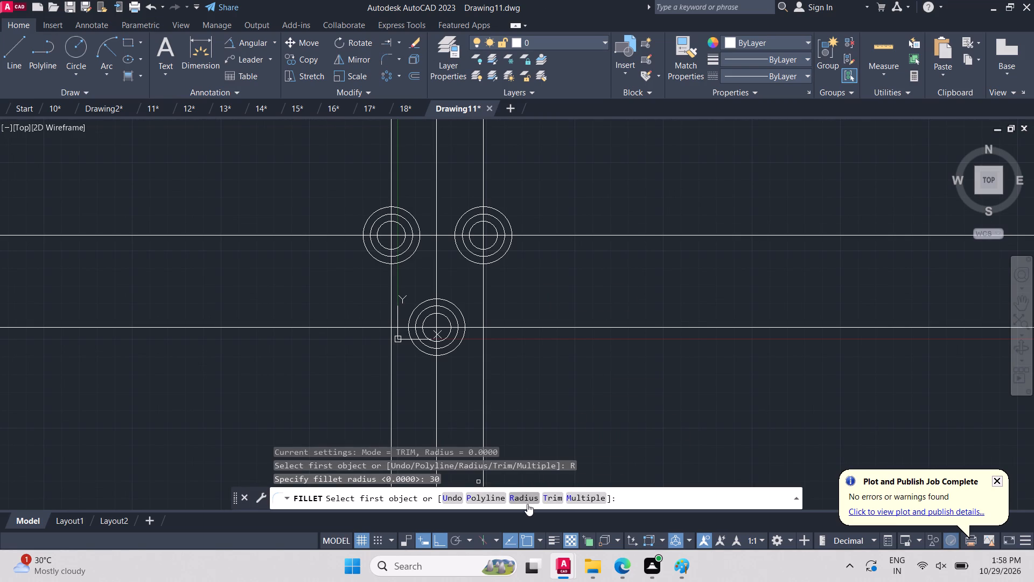
scroll(551, 510, "up", 2)
scroll(411, 332, "up", 2)
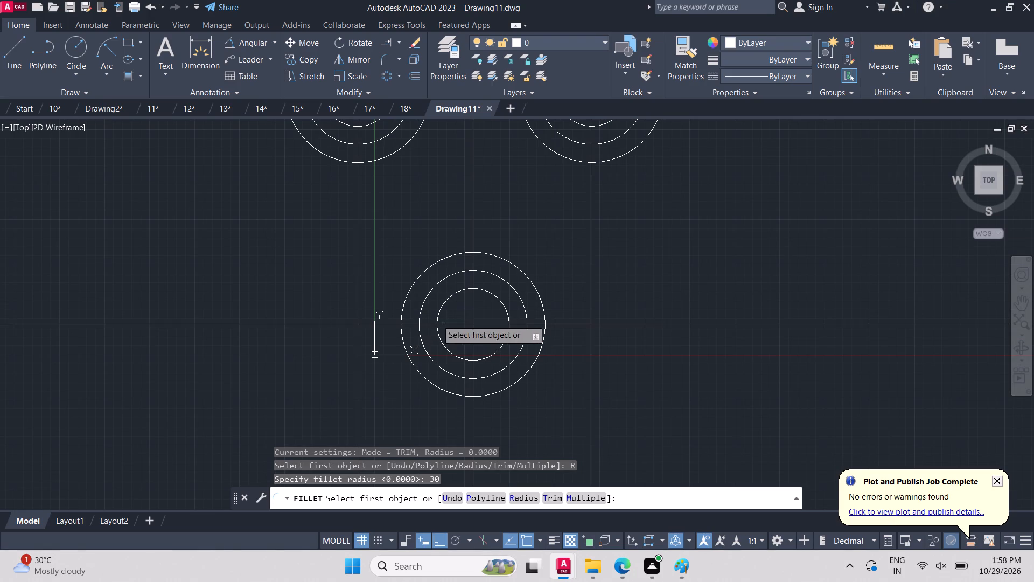
left_click(418, 316)
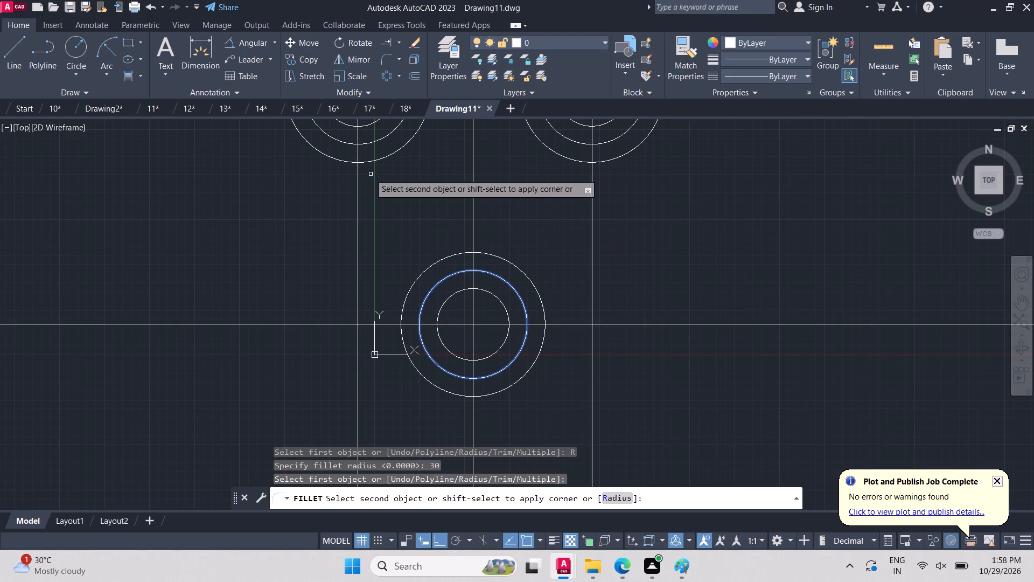
left_click(334, 137)
scroll(523, 211, "down", 1)
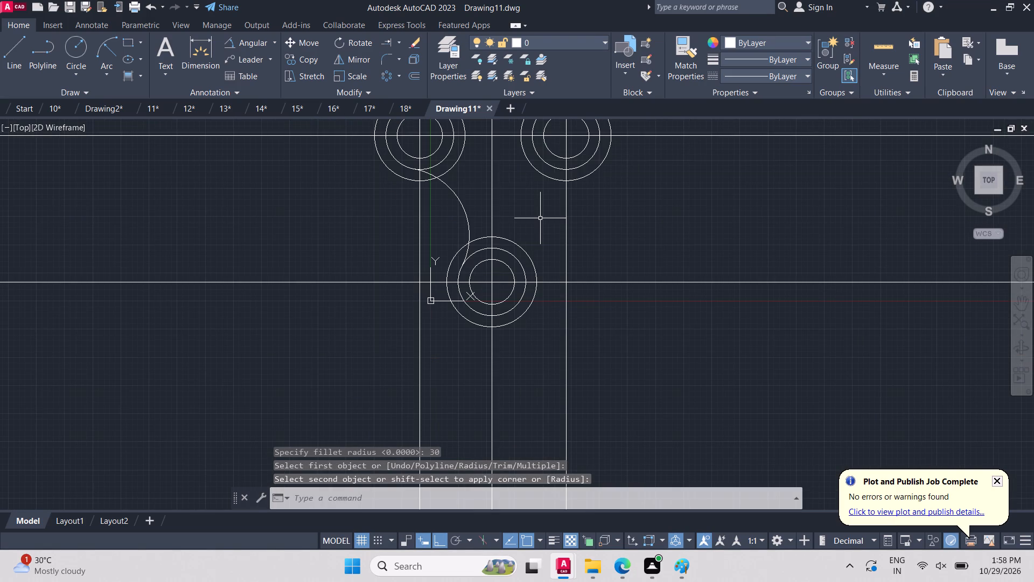
Fillet the radius 15 circles of the lower and upper-right sets with the same radius of 30.
key("space")
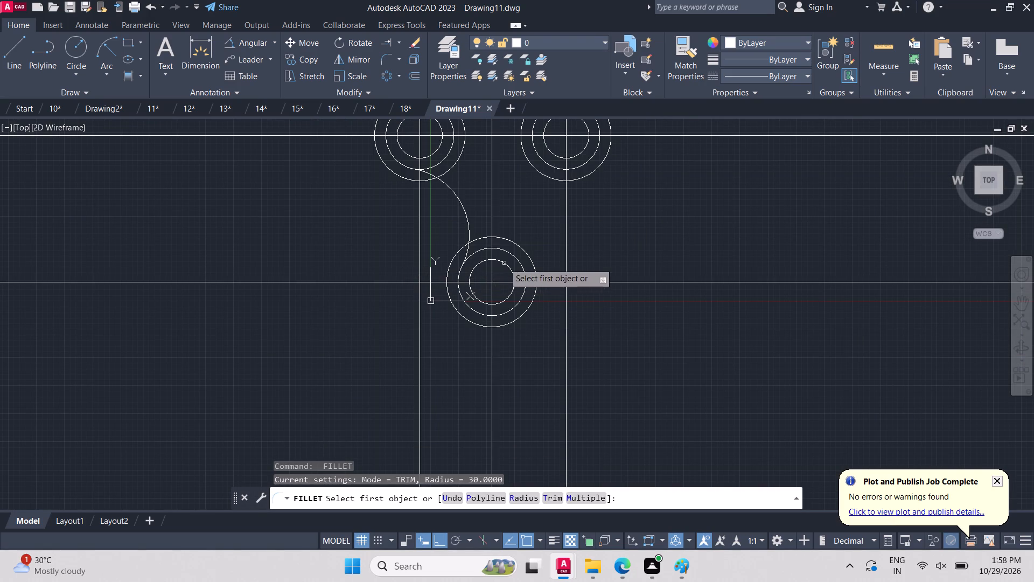
left_click(526, 278)
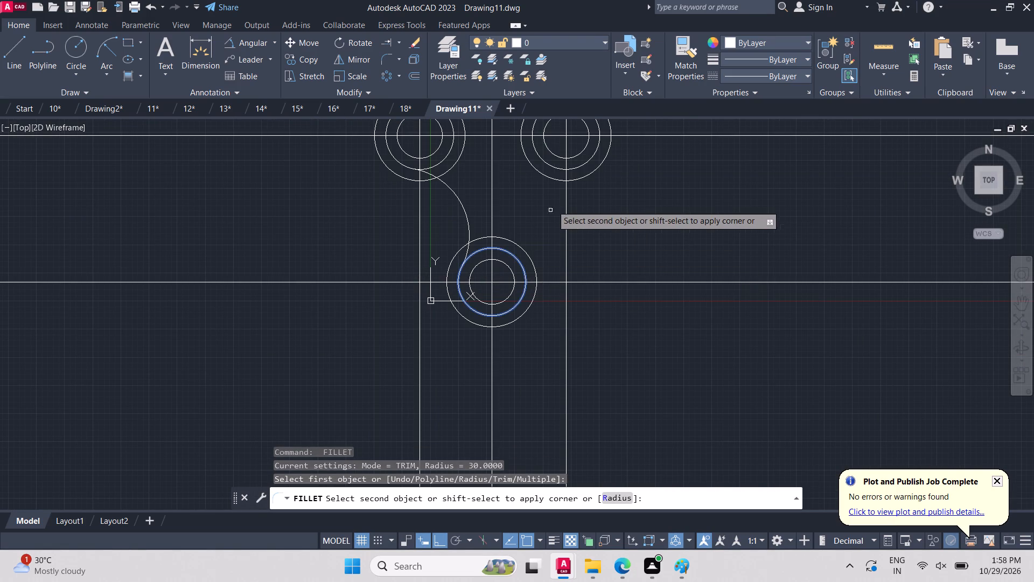
left_click(577, 168)
scroll(490, 214, "down", 2)
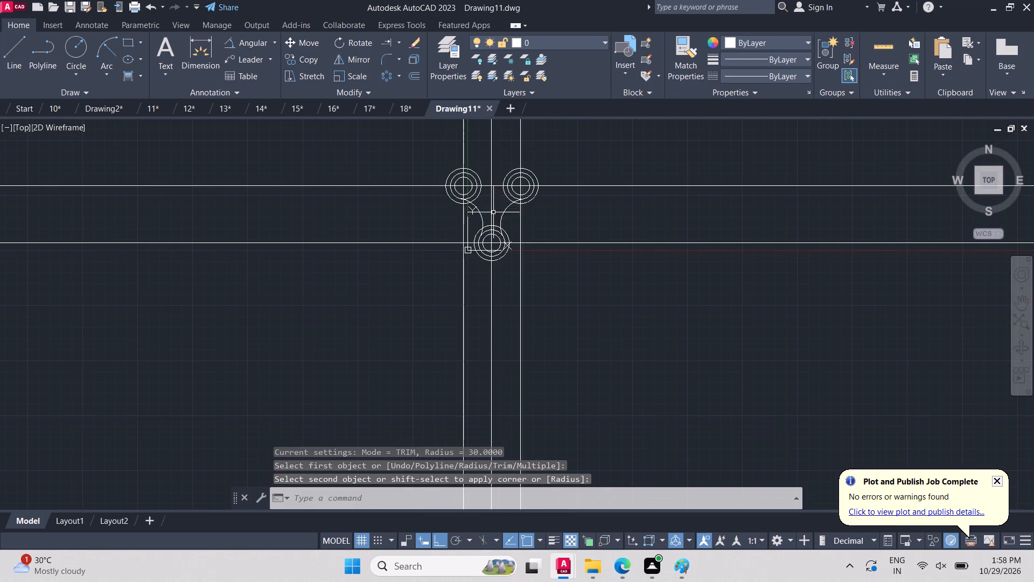
scroll(503, 140, "up", 2)
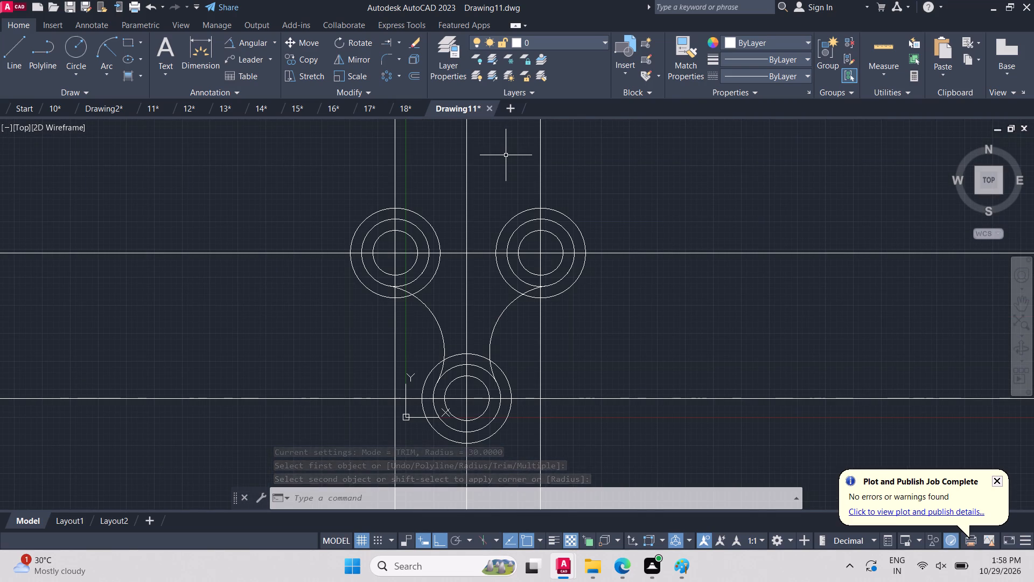
Fillet the radius 15 circles of the upper-left and upper-right sets with the same radius of 30.
scroll(504, 171, "down", 2)
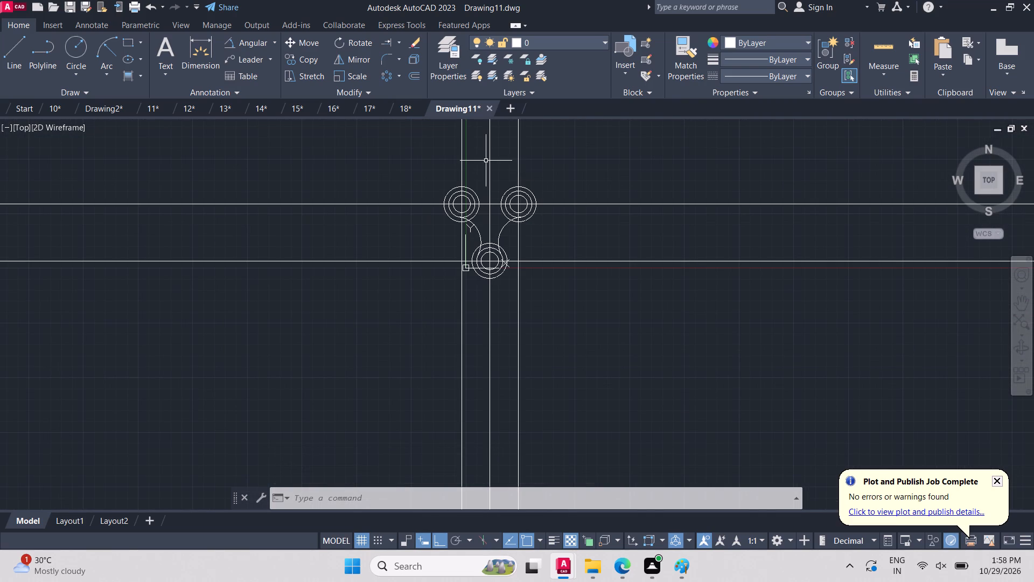
scroll(469, 150, "down", 1)
scroll(469, 151, "up", 3)
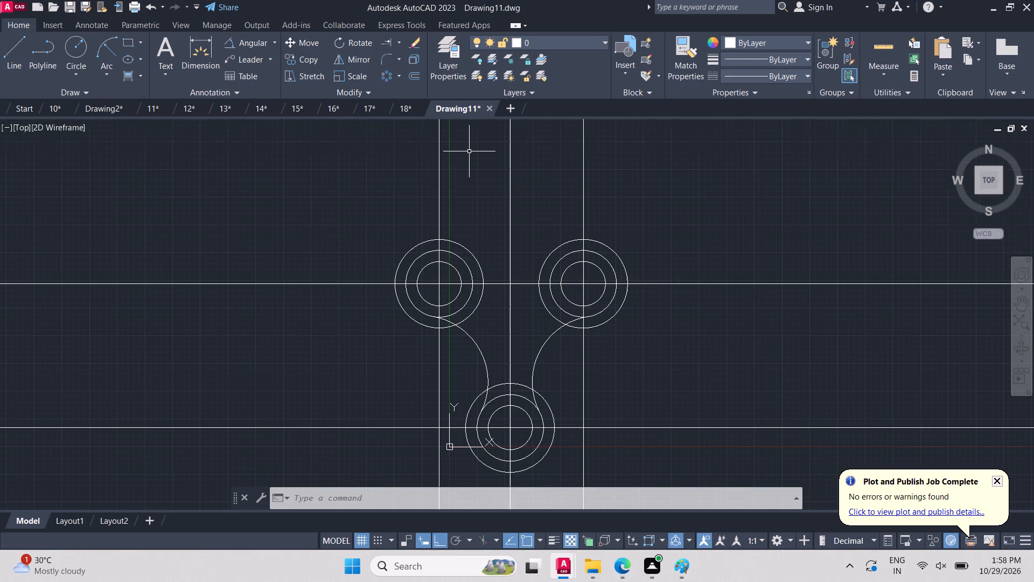
key("space")
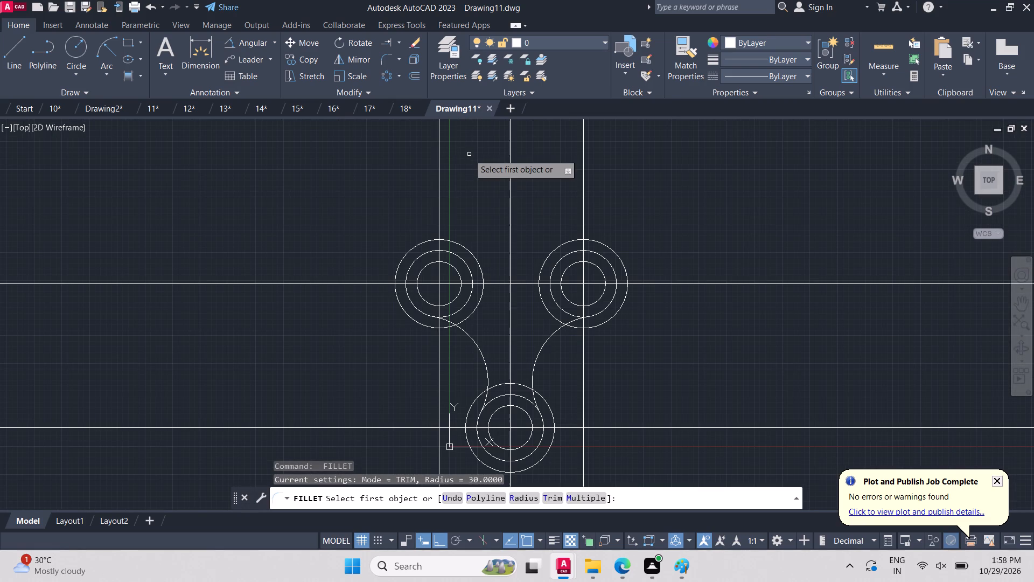
left_click(444, 251)
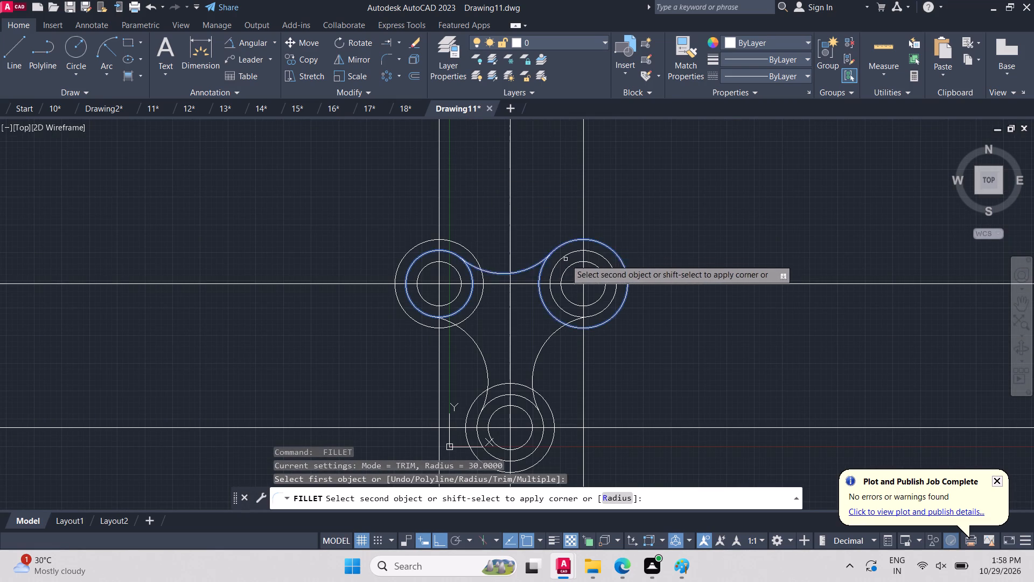
left_click(578, 252)
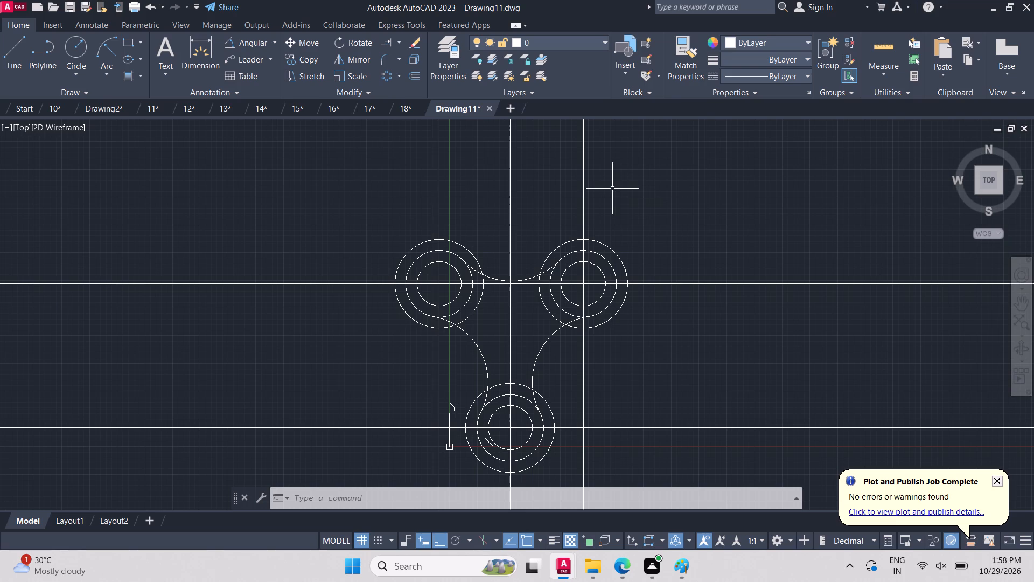
key("Escape")
Draw a straight line tangent to the right sides of the lower and upper-right outer circles.
scroll(575, 342, "down", 3)
scroll(550, 387, "up", 3)
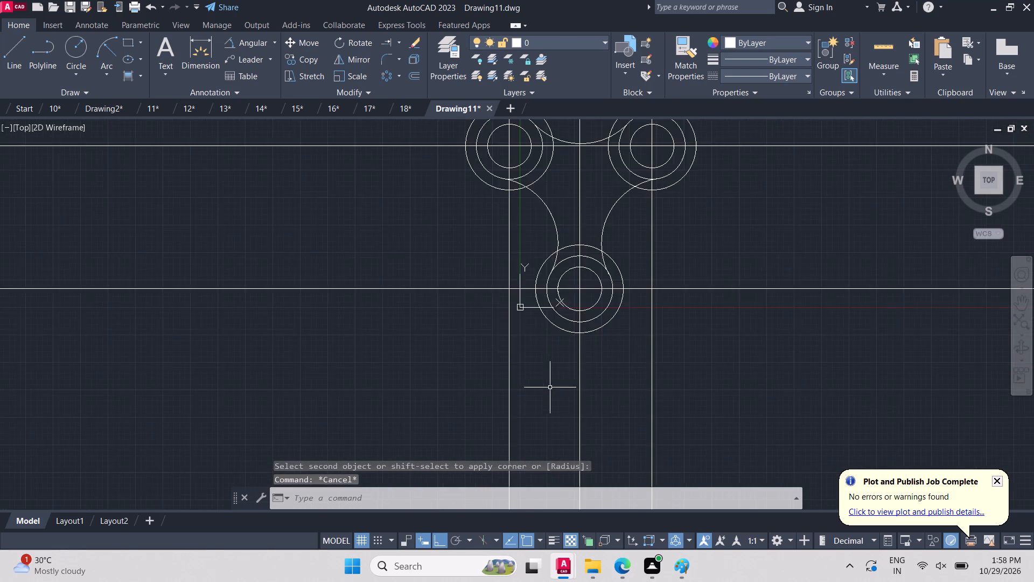
scroll(550, 387, "up", 1)
key("l")
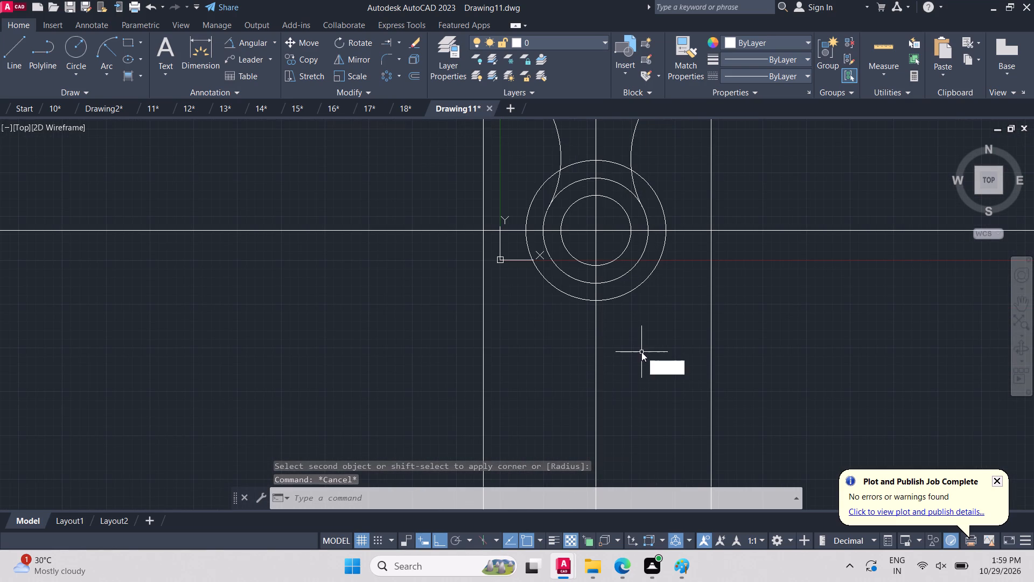
key("Return")
scroll(641, 310, "down", 3)
scroll(639, 298, "up", 2)
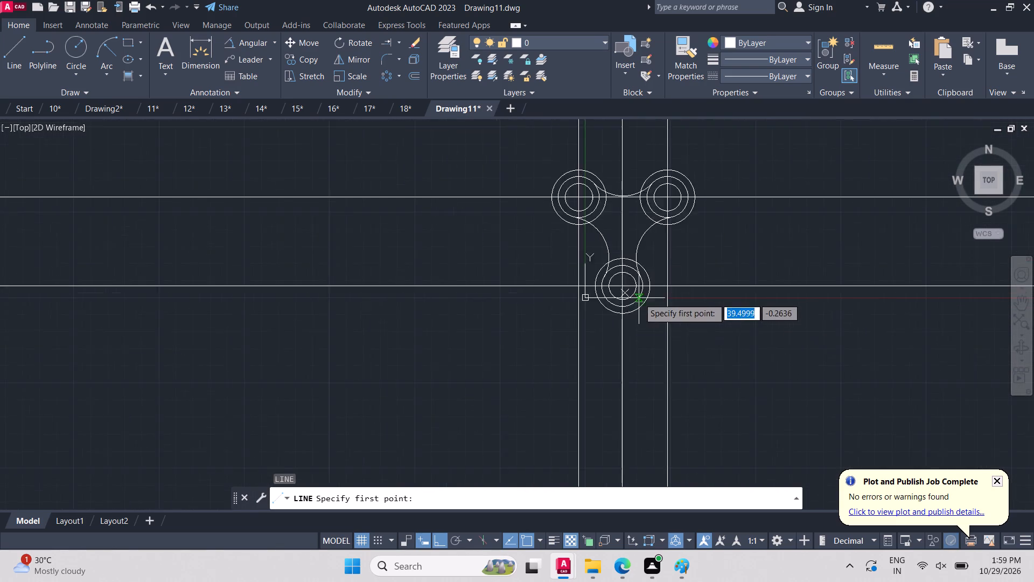
scroll(639, 298, "up", 2)
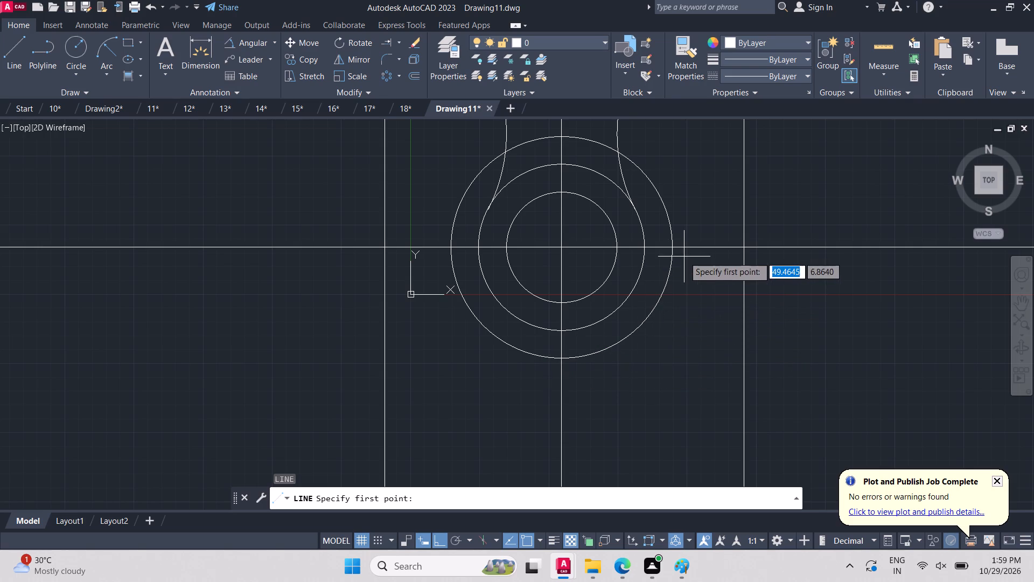
left_click(669, 268)
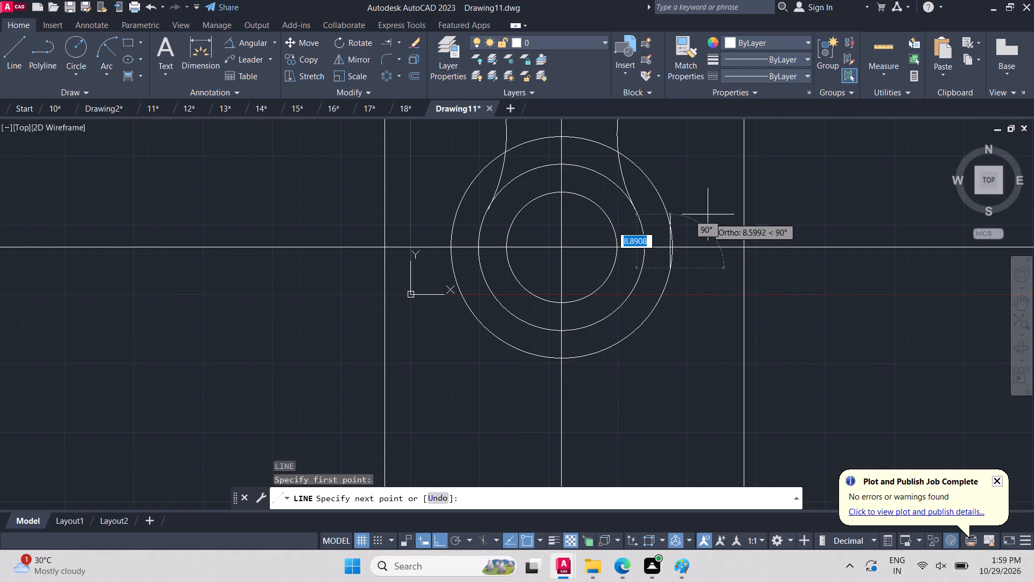
scroll(717, 169, "down", 3)
scroll(756, 133, "up", 1)
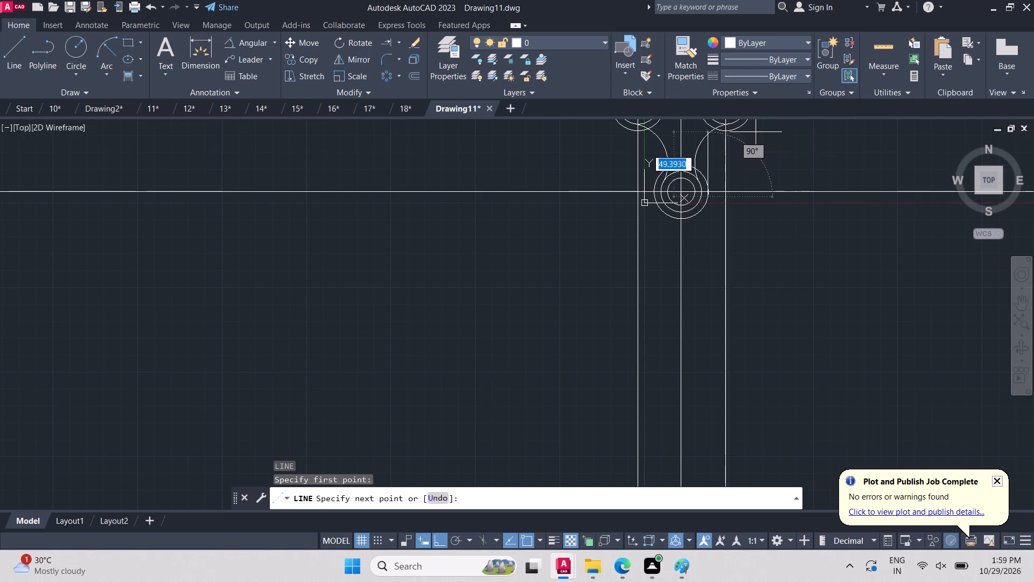
scroll(765, 159, "up", 1)
scroll(694, 199, "down", 3)
scroll(720, 142, "up", 2)
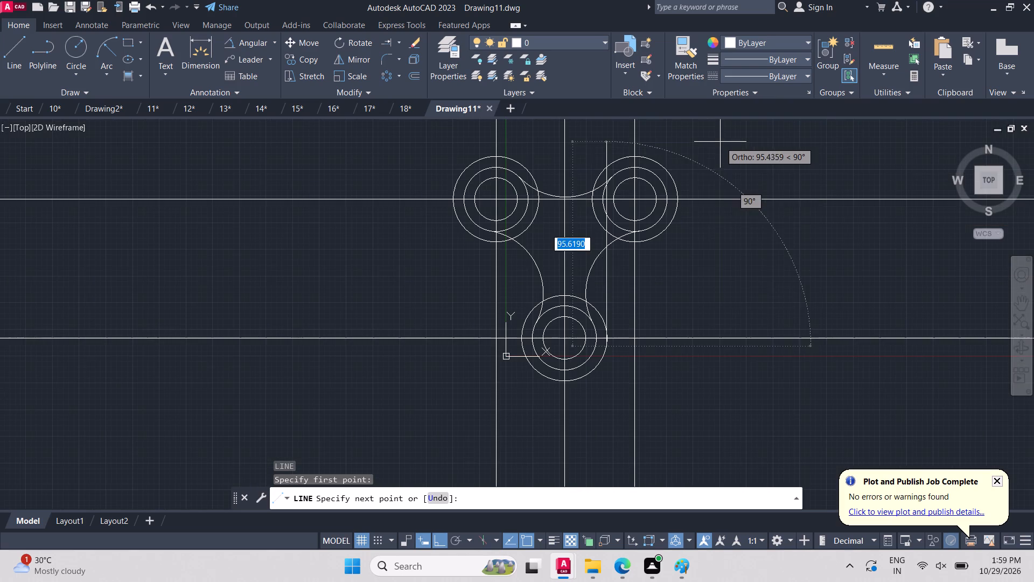
left_click(676, 223)
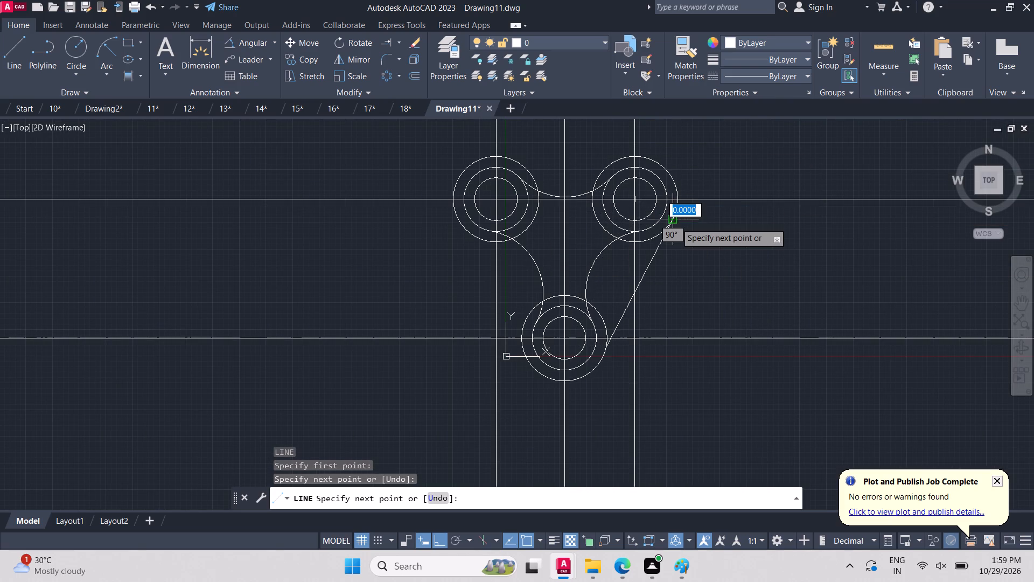
key("space")
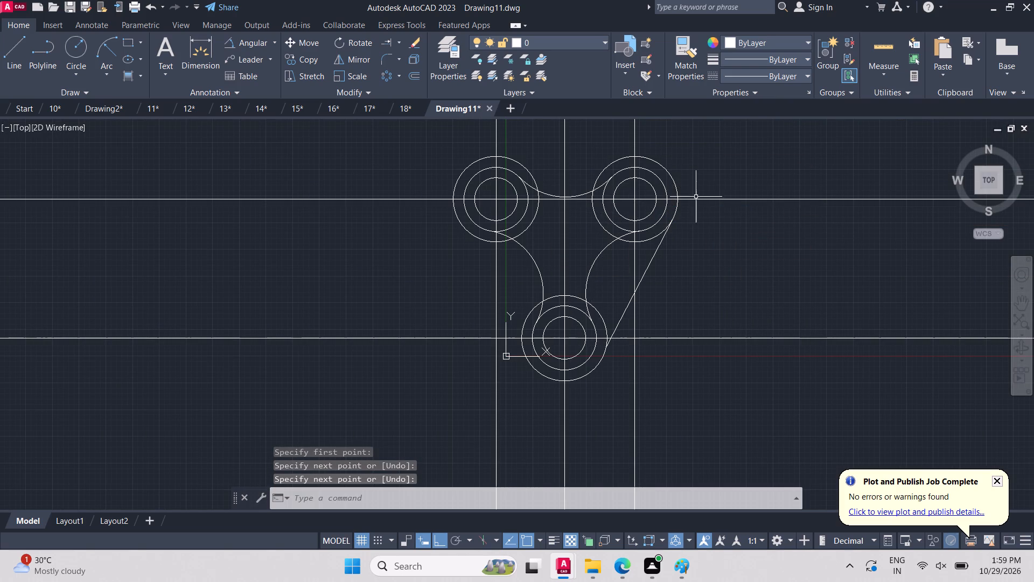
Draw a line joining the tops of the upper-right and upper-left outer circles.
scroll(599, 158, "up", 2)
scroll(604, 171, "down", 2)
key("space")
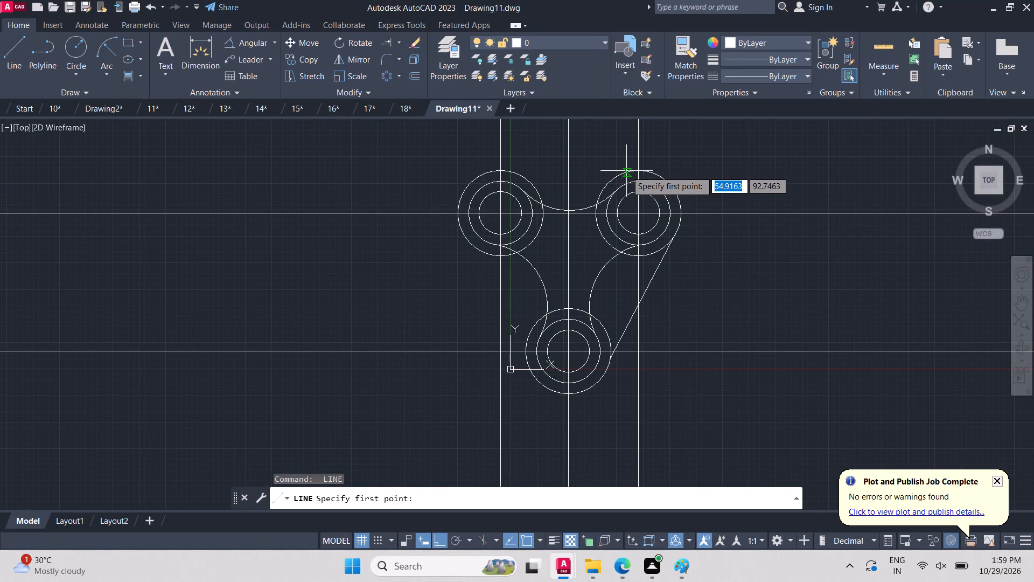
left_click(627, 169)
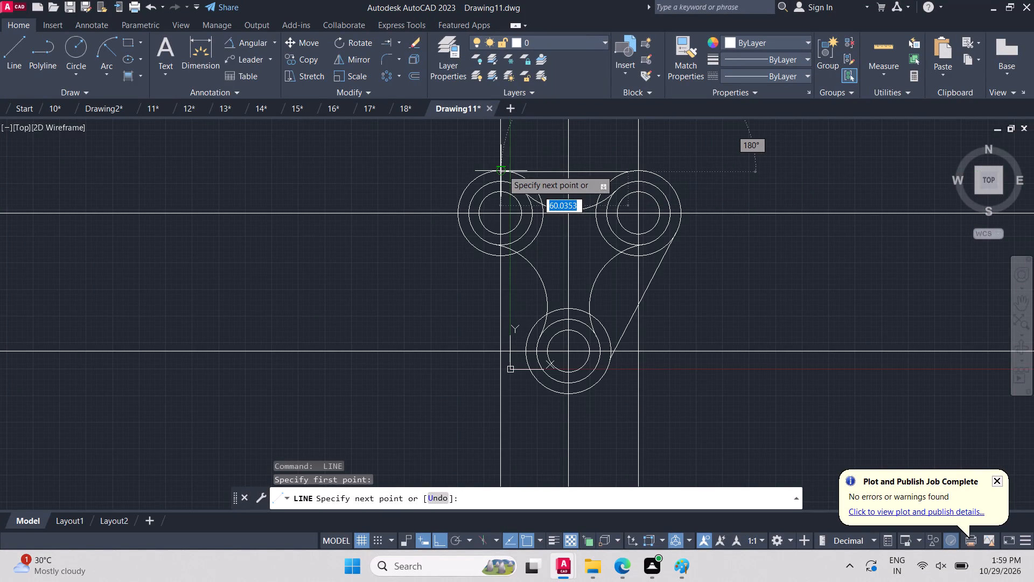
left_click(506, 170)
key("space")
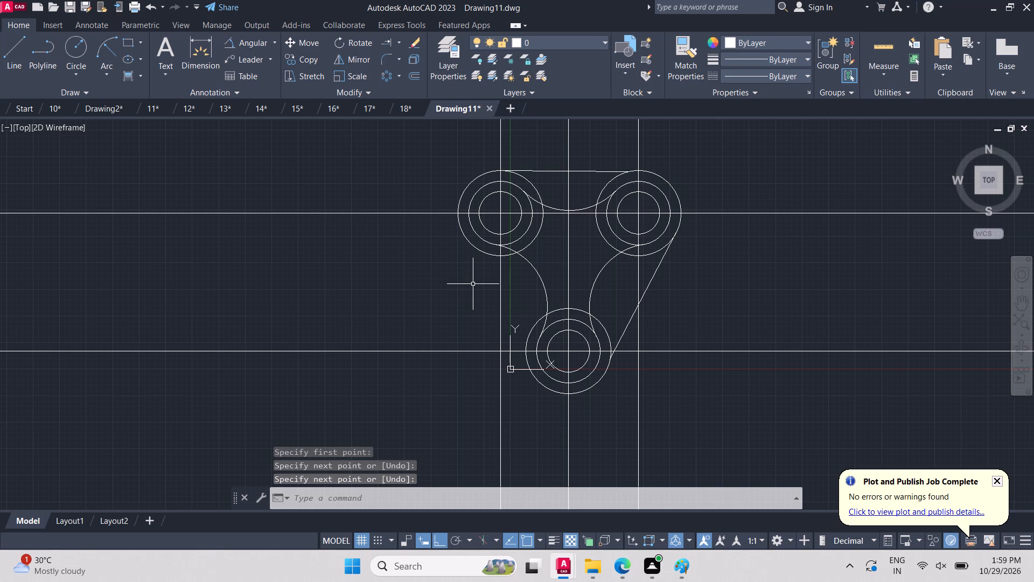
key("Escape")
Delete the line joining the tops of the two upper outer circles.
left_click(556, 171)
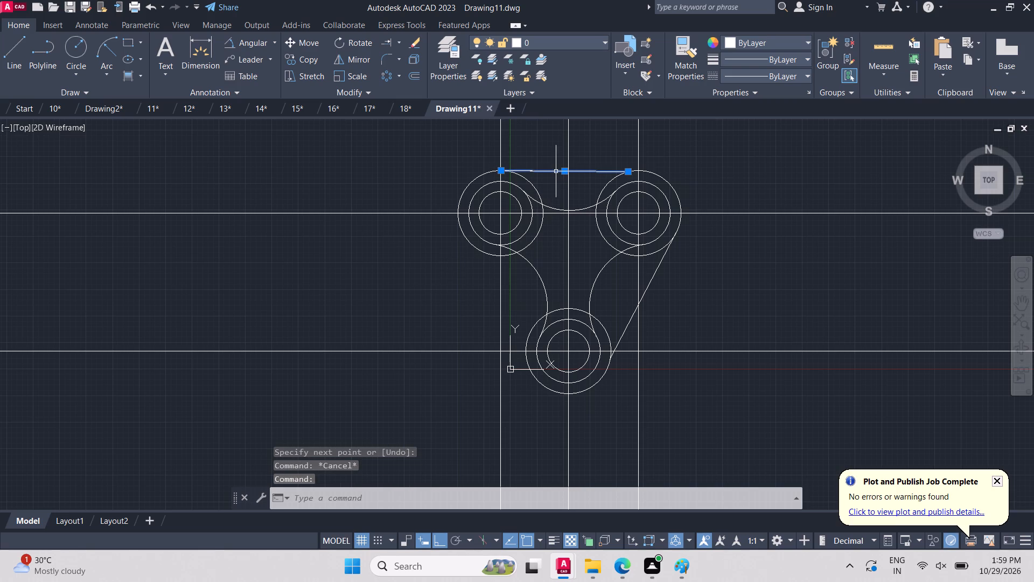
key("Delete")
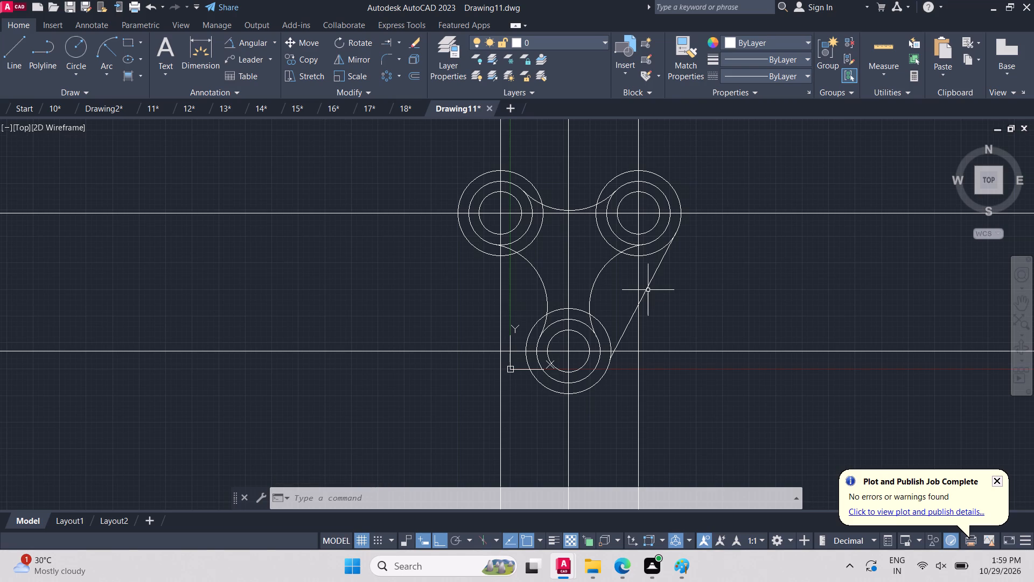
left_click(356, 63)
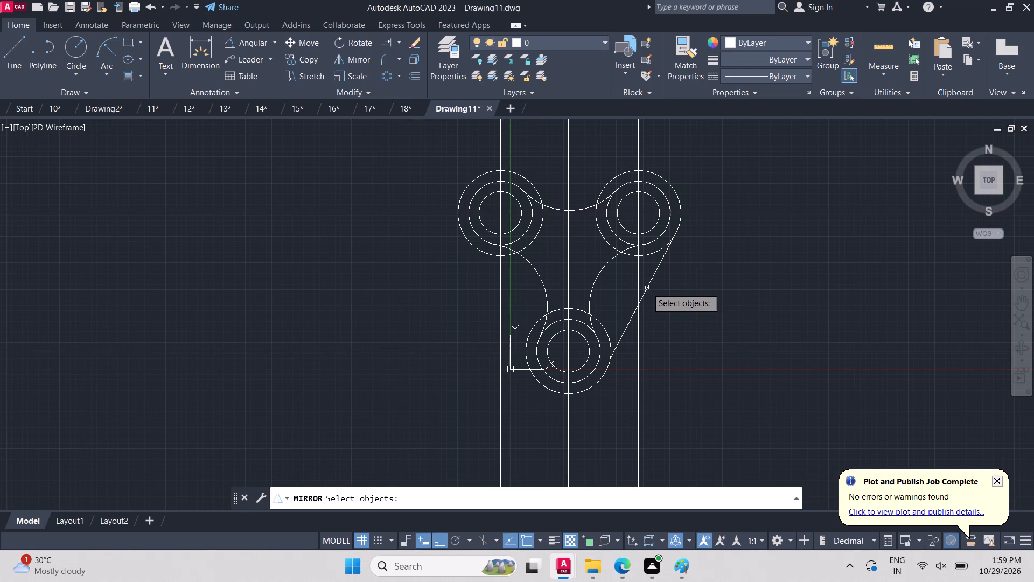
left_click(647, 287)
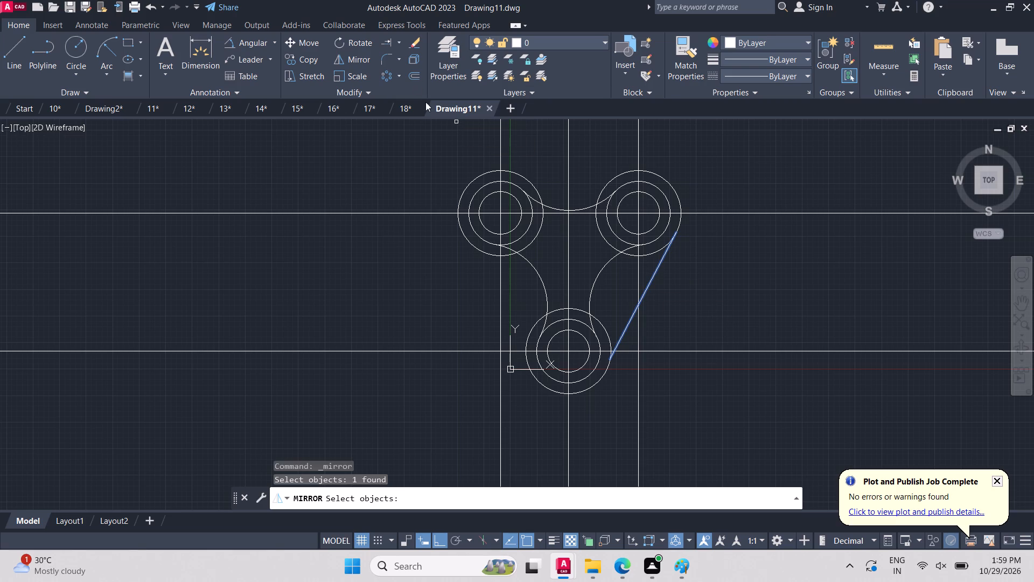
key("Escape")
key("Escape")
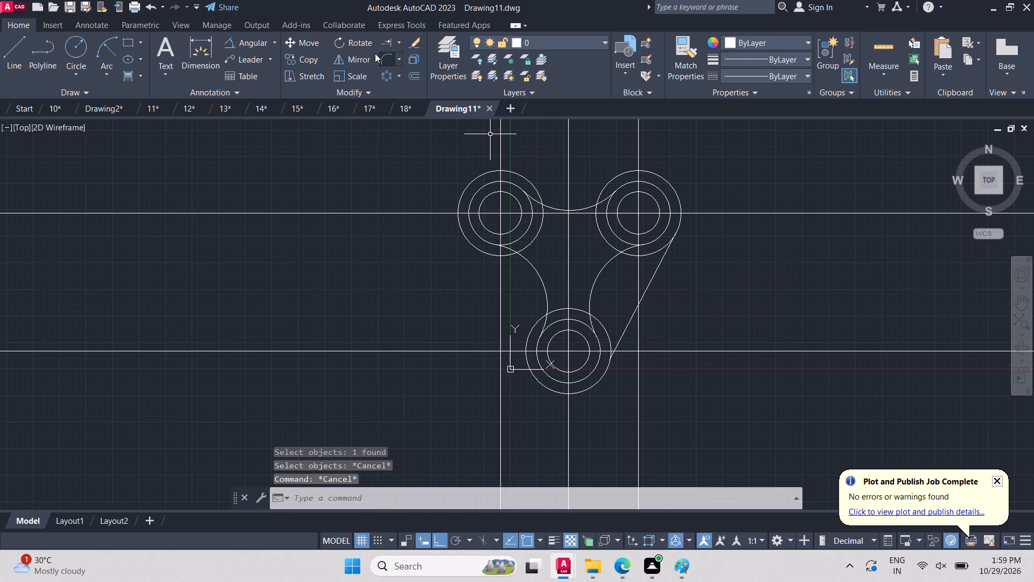
Mirror the right tangent line about the central vertical construction line, keeping the source line.
left_click(360, 64)
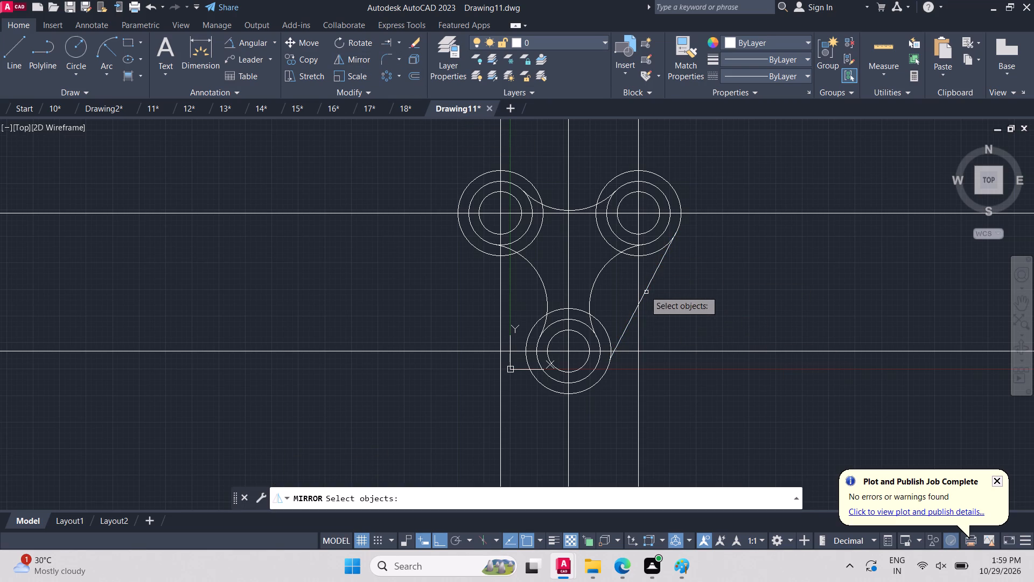
left_click(646, 289)
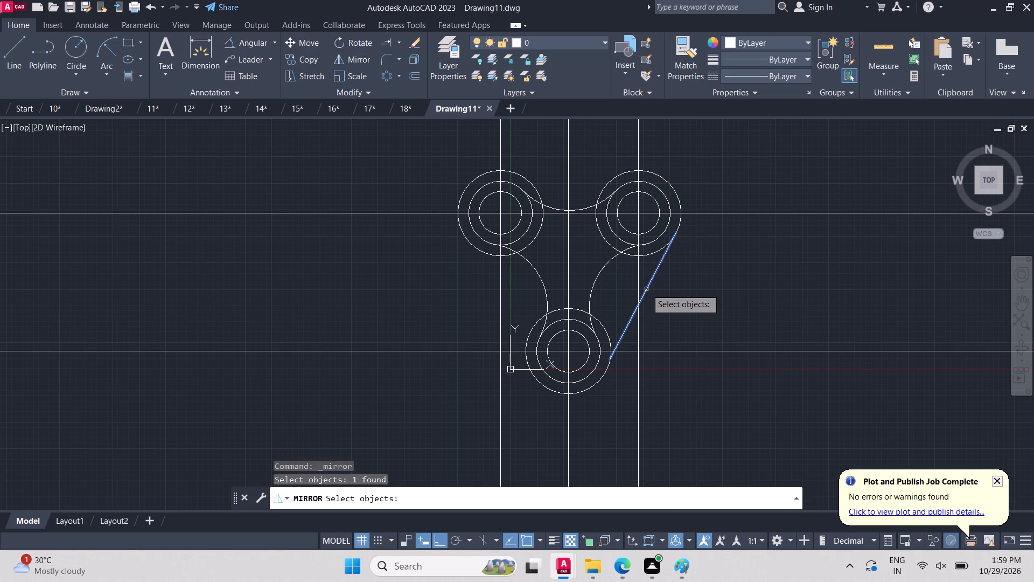
key("Return")
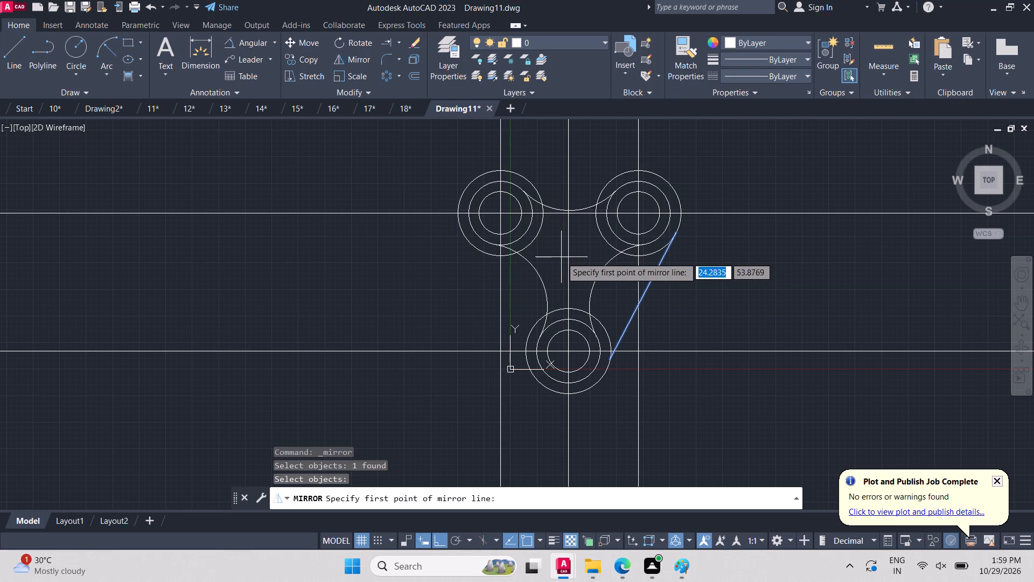
left_click(564, 266)
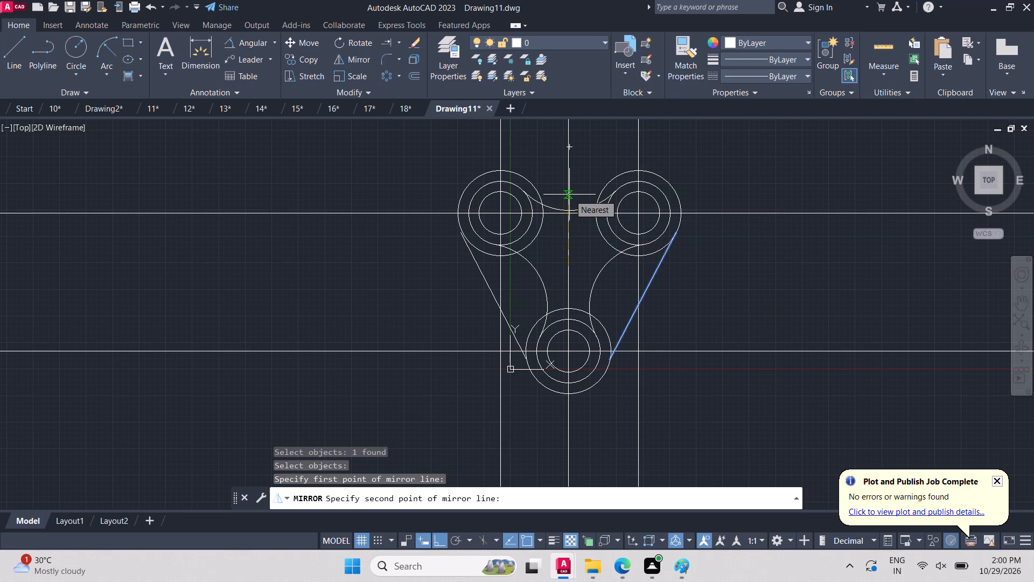
left_click(568, 138)
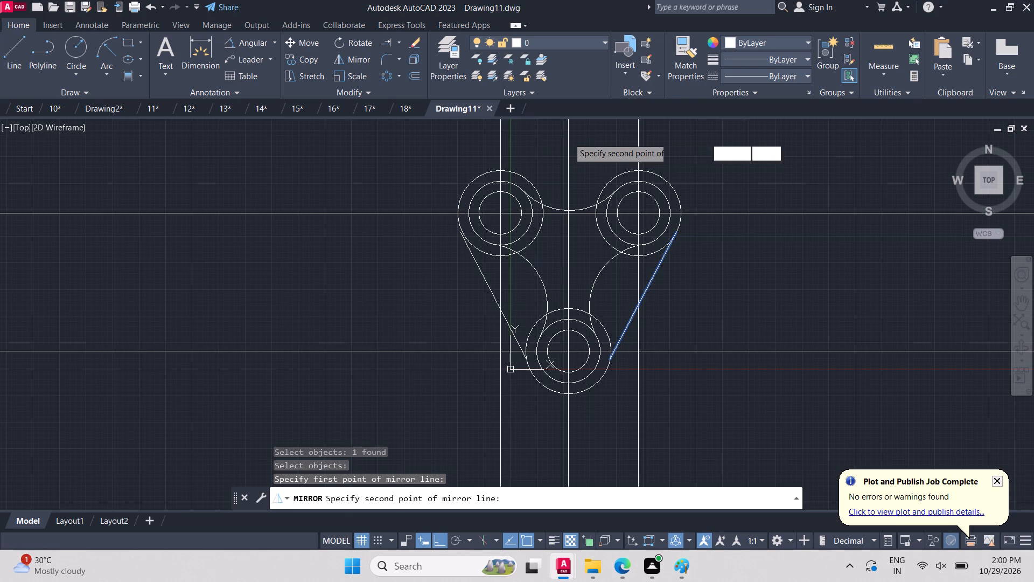
left_click_drag(590, 184, 568, 138)
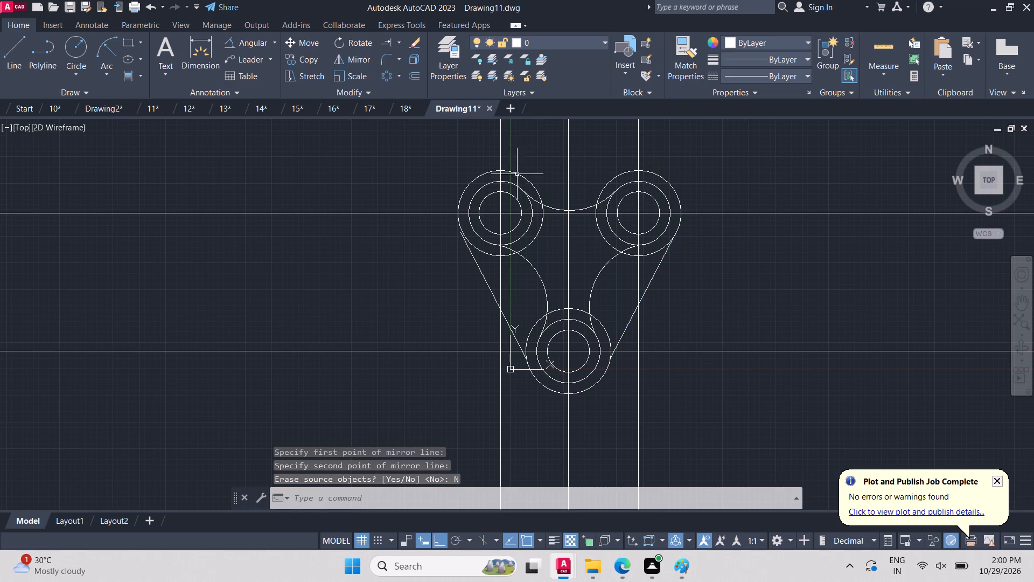
Examine how the two slanted tangent lines meet the outer circles on both sides.
scroll(479, 262, "up", 5)
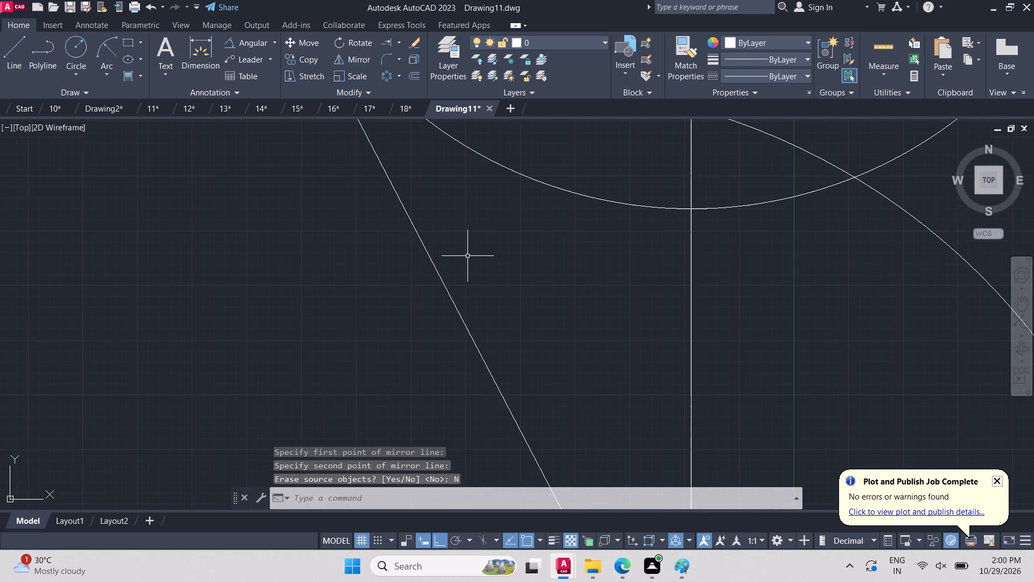
scroll(467, 256, "down", 4)
scroll(756, 331, "up", 2)
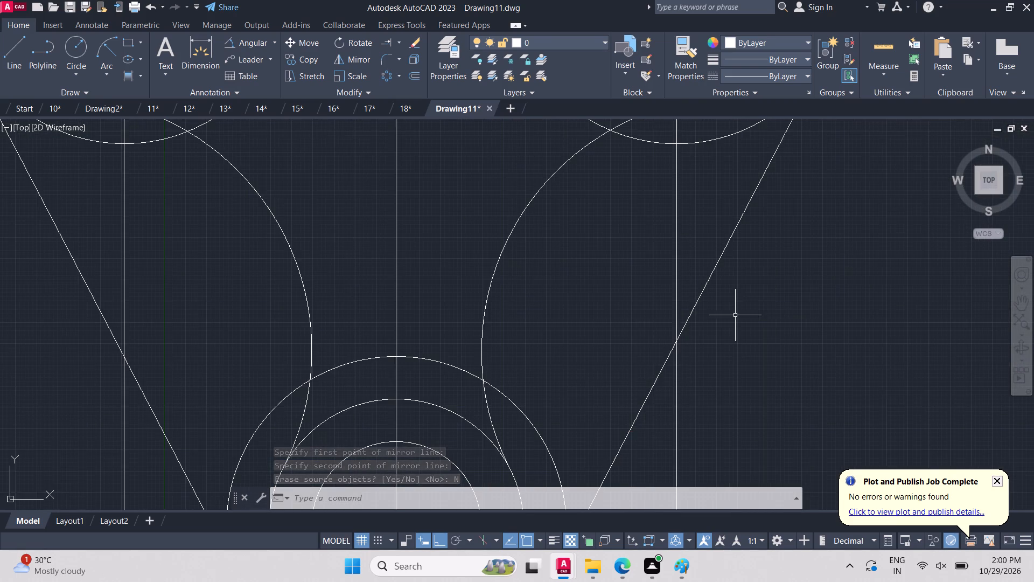
scroll(740, 315, "down", 2)
scroll(765, 231, "up", 2)
scroll(765, 255, "down", 2)
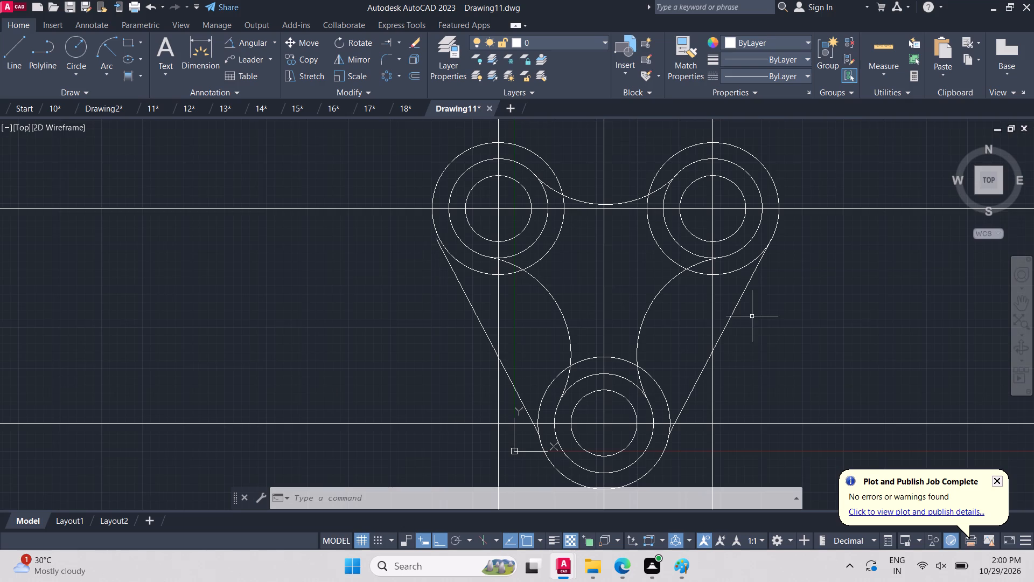
scroll(690, 434, "up", 3)
scroll(687, 435, "down", 4)
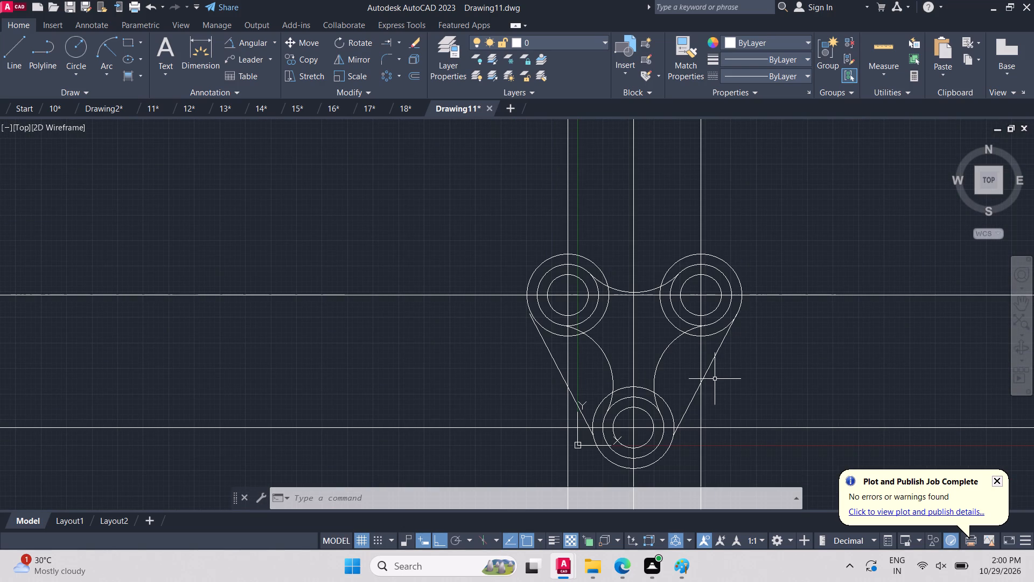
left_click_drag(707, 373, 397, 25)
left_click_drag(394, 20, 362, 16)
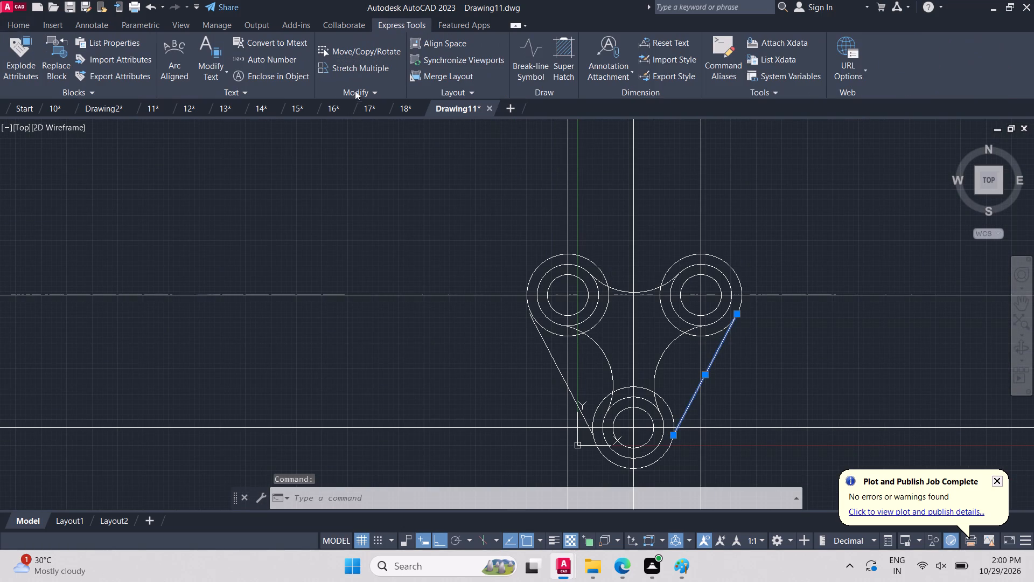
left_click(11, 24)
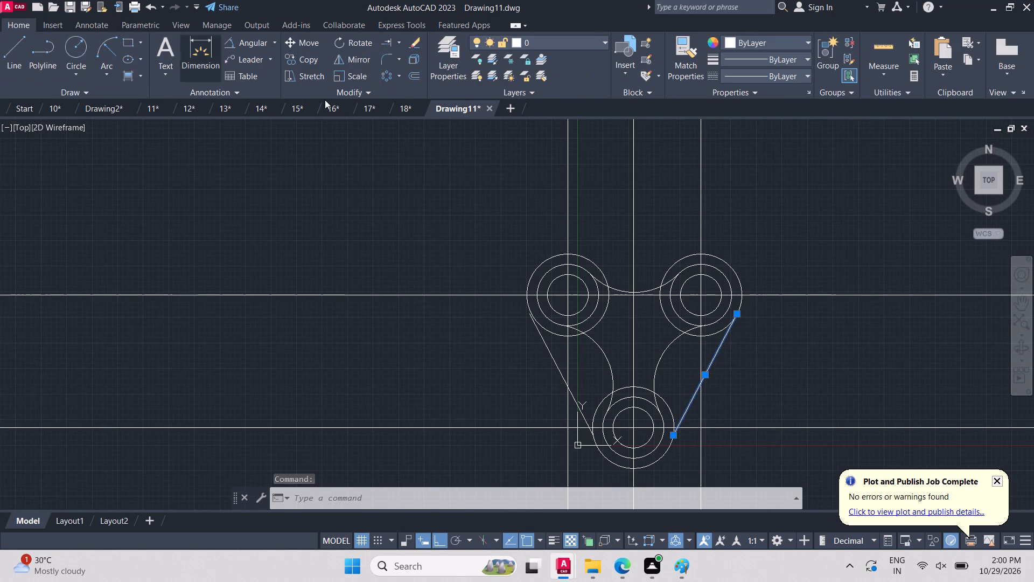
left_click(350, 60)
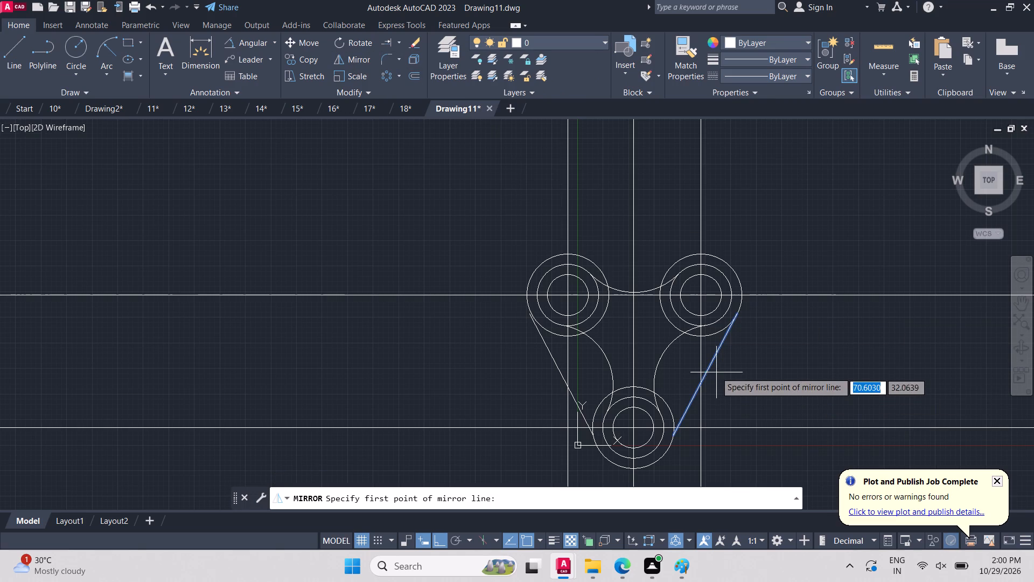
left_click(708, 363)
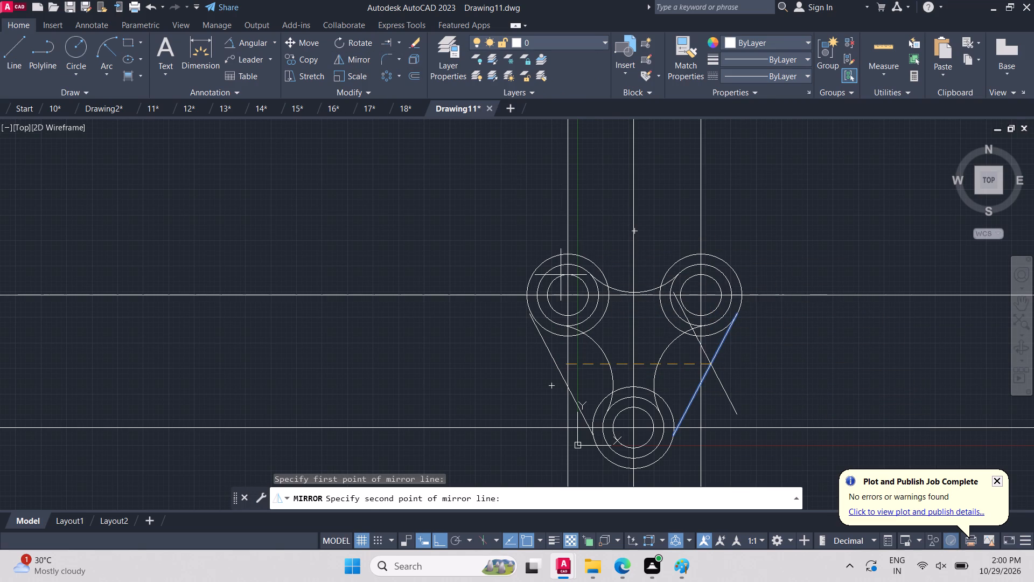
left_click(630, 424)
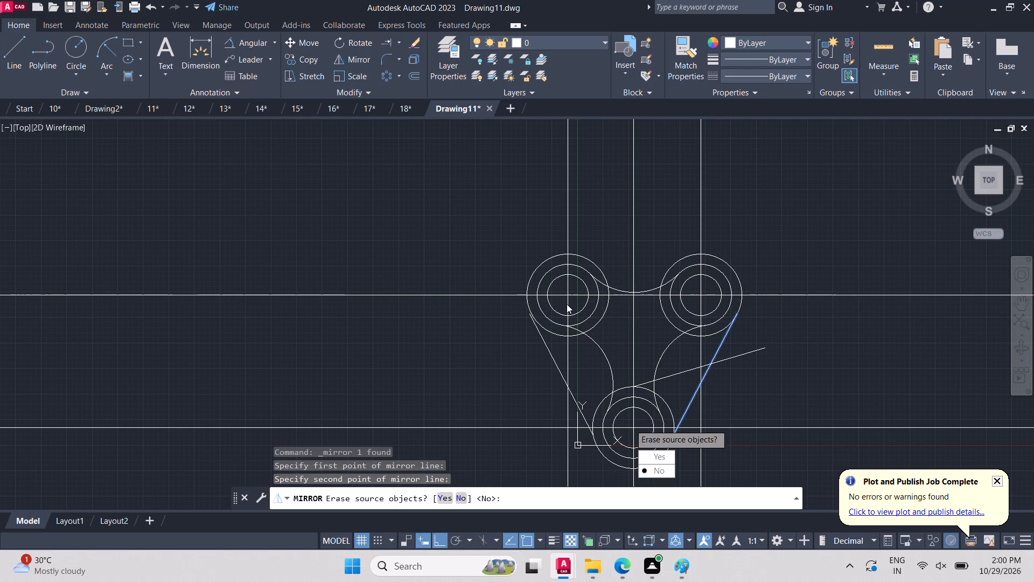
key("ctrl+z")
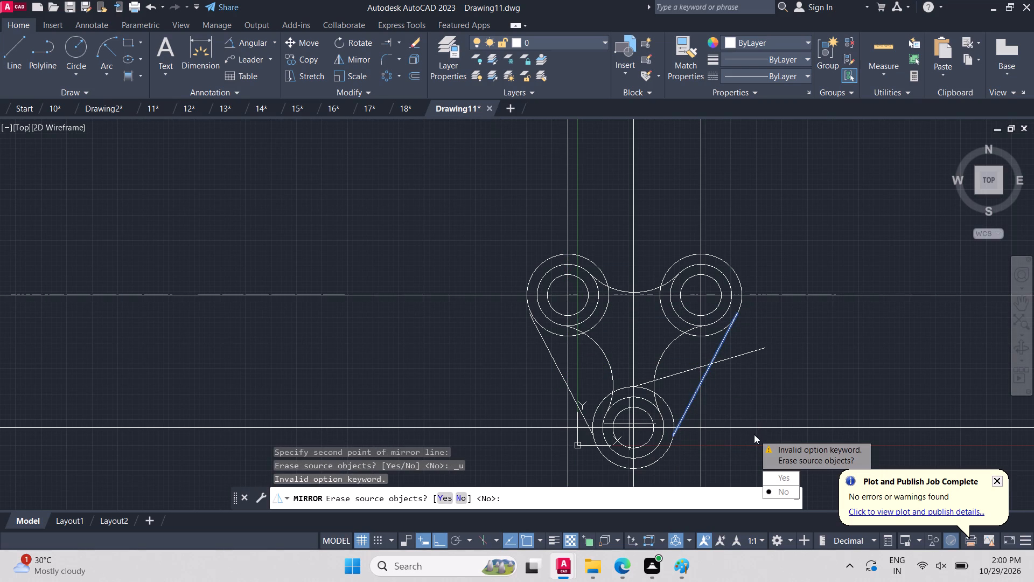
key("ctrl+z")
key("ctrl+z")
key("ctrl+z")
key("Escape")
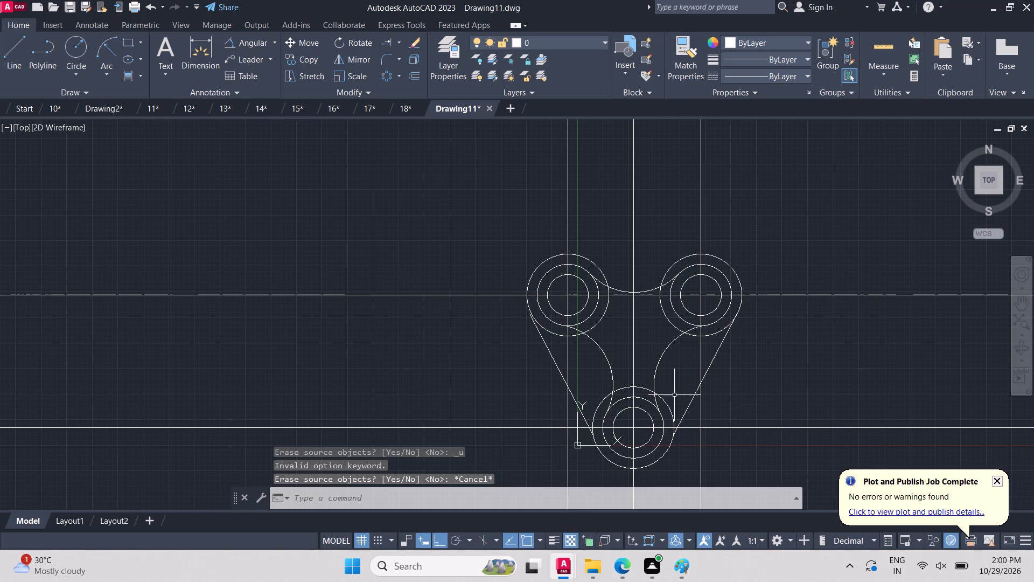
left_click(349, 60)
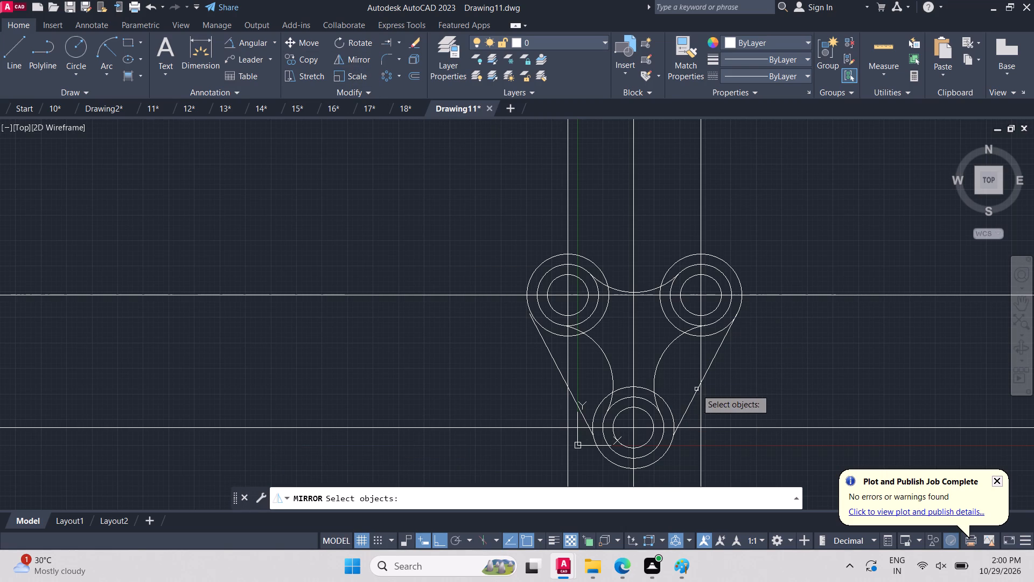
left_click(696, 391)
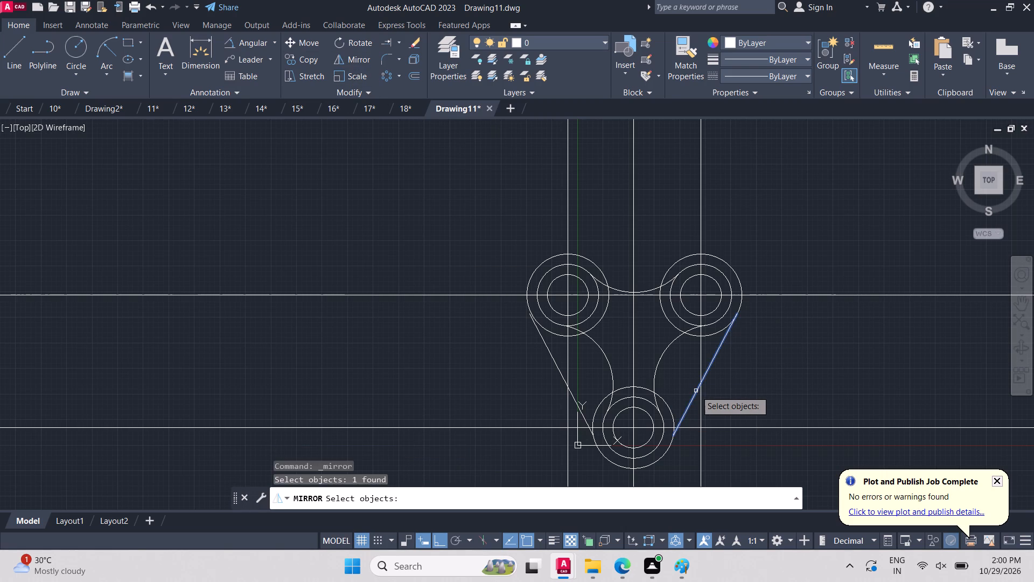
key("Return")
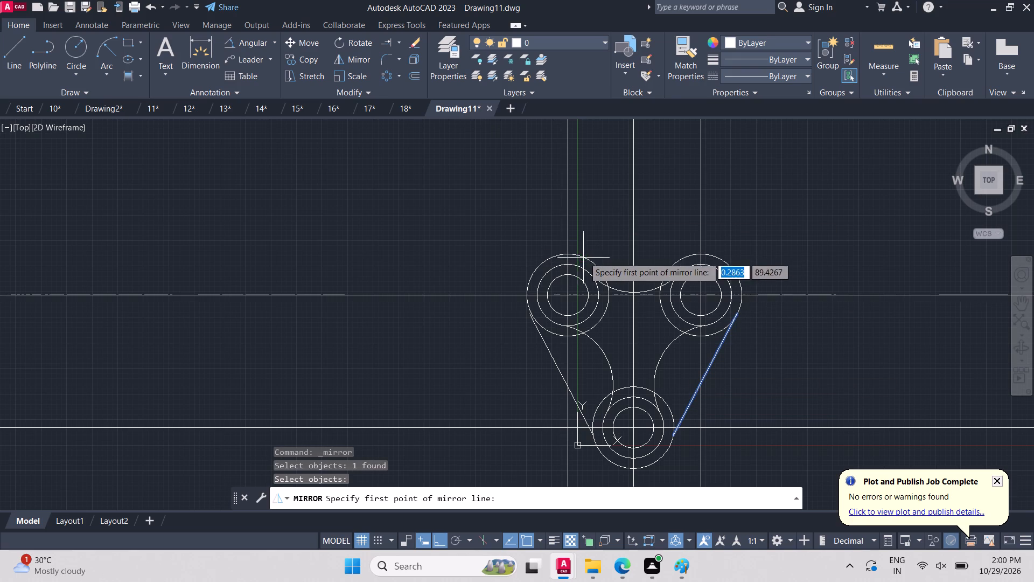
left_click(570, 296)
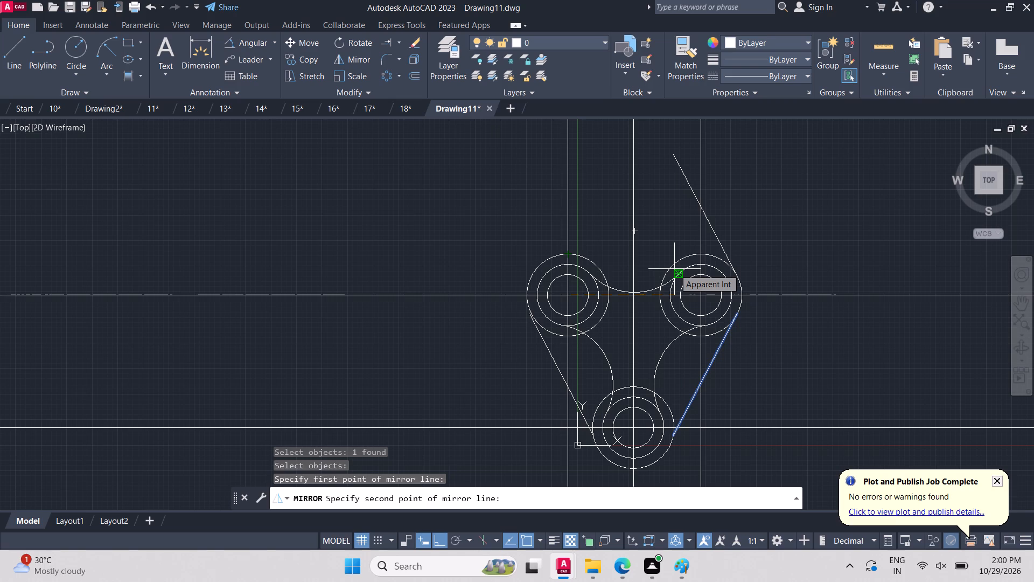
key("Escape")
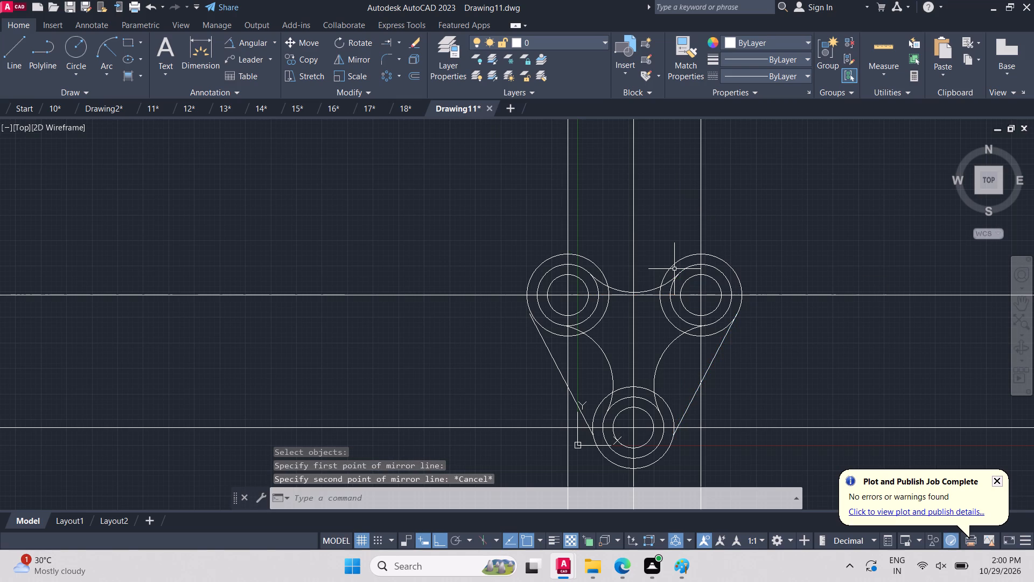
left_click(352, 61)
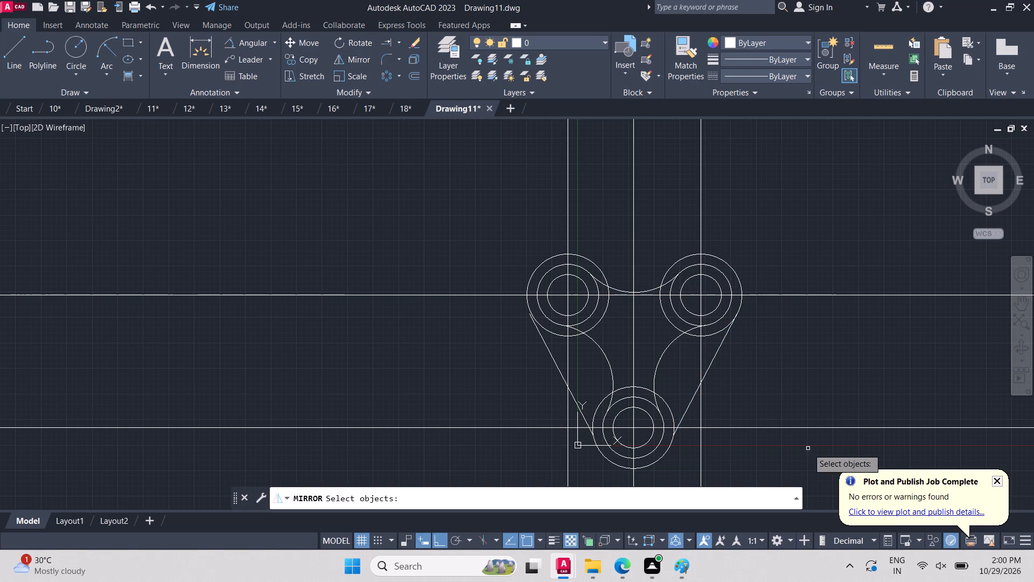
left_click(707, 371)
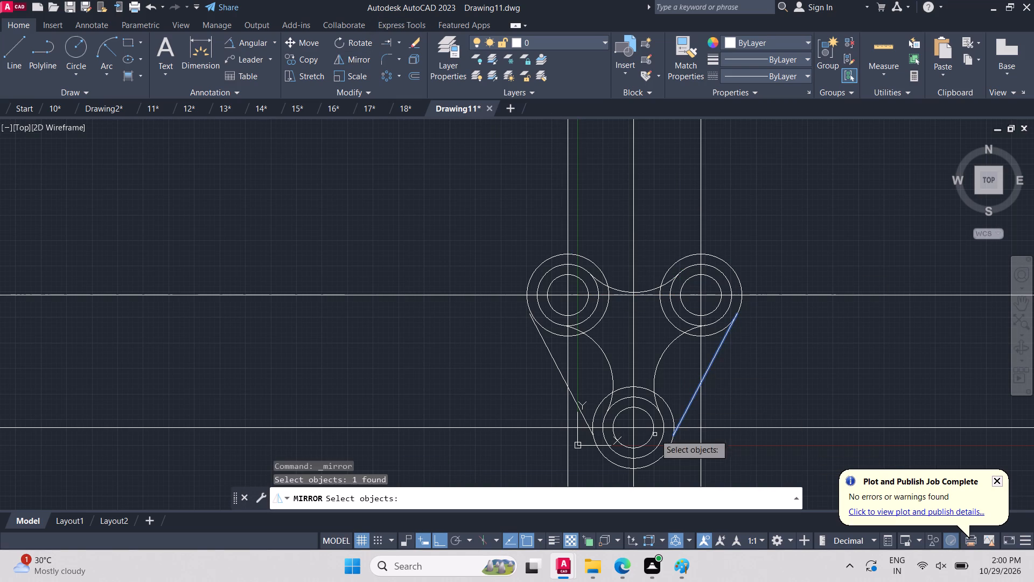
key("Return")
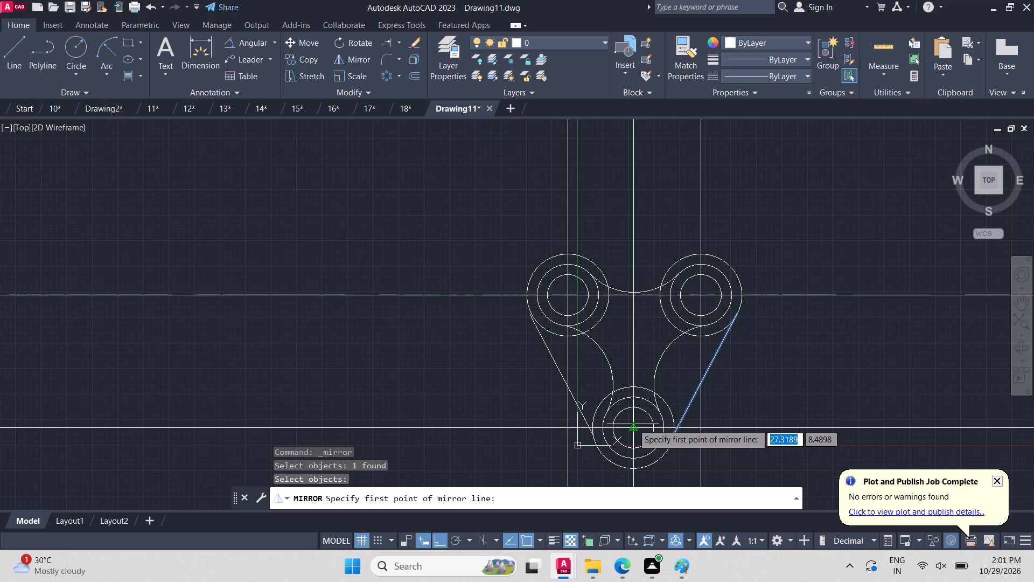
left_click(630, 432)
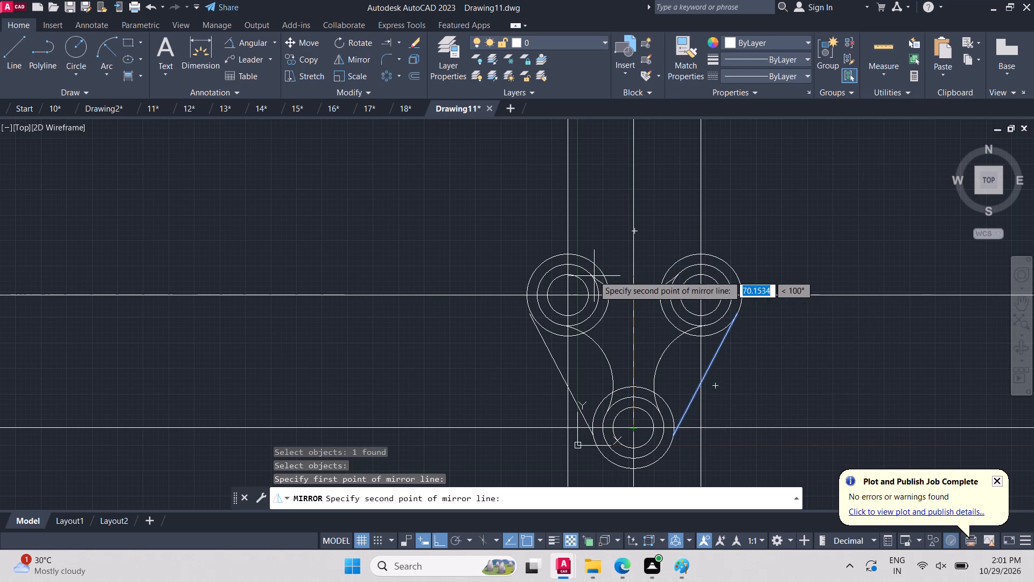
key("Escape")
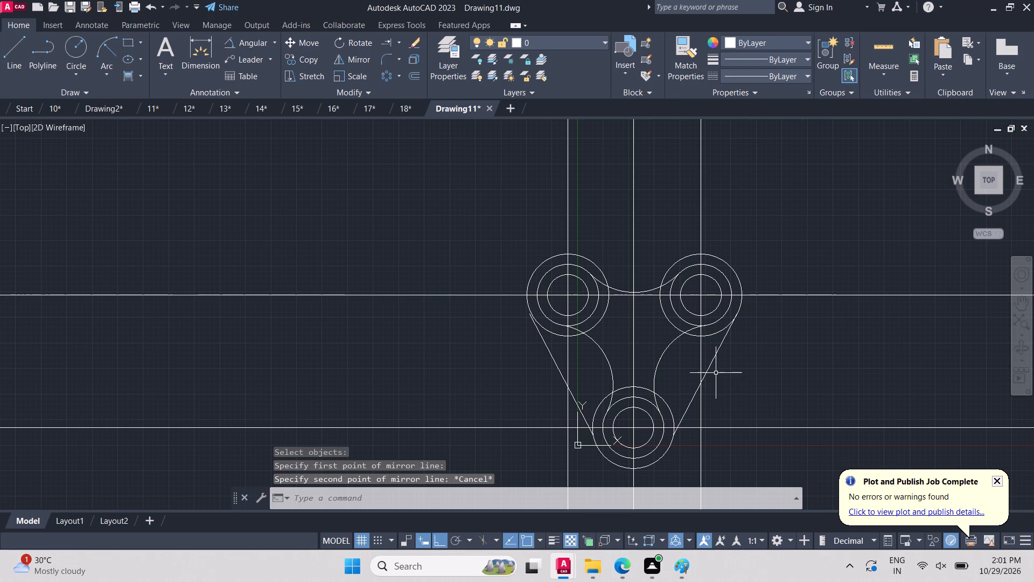
Stretch the upper end of the left slanted line to a slightly higher point on the upper-left outer circle.
scroll(574, 355, "up", 1)
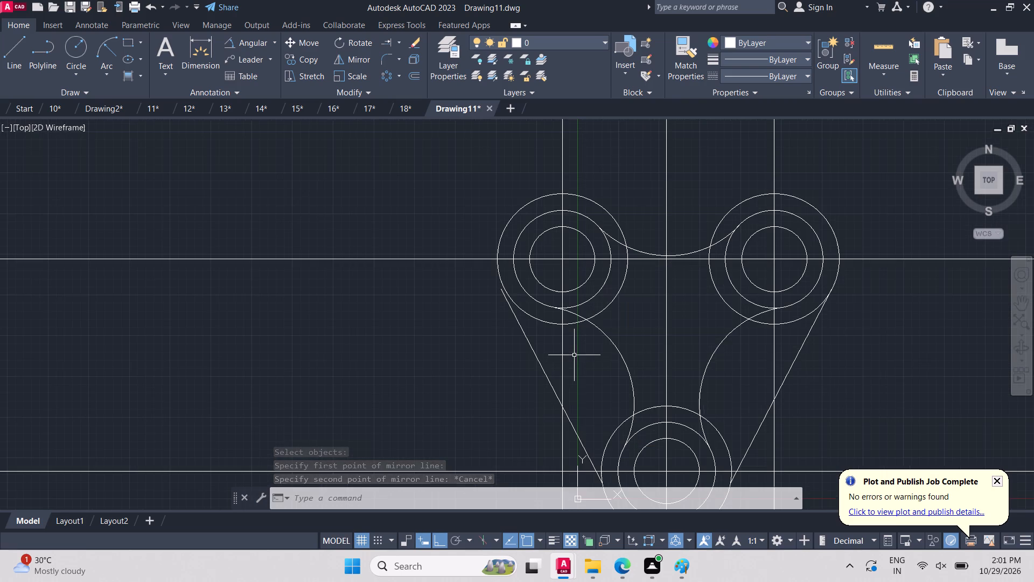
left_click(545, 375)
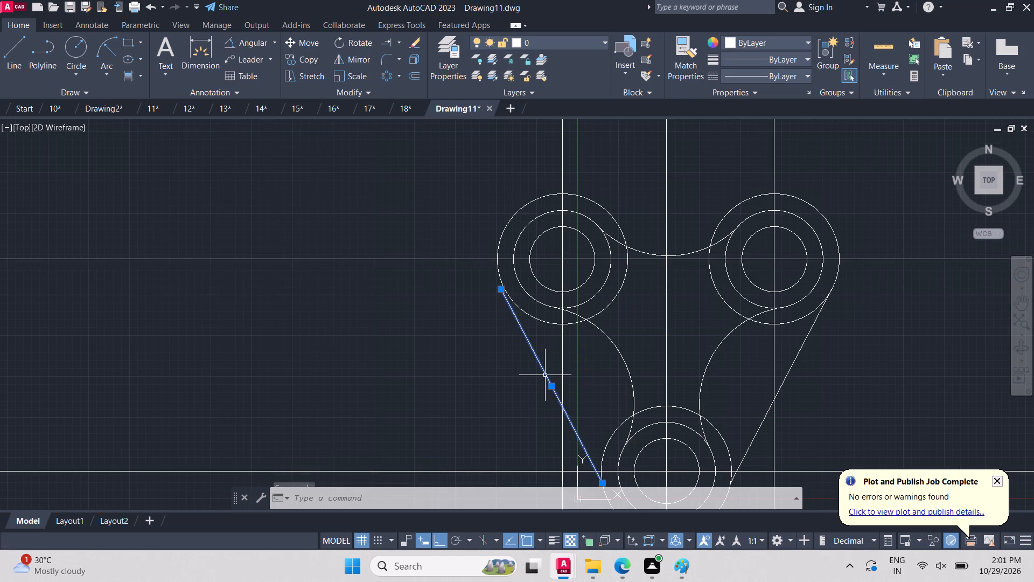
left_click(504, 289)
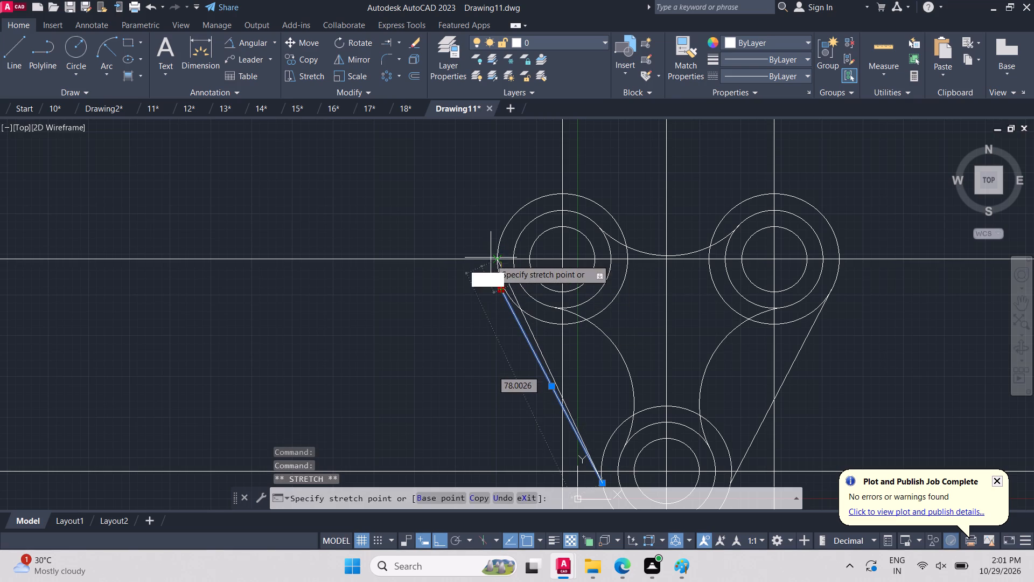
left_click(490, 273)
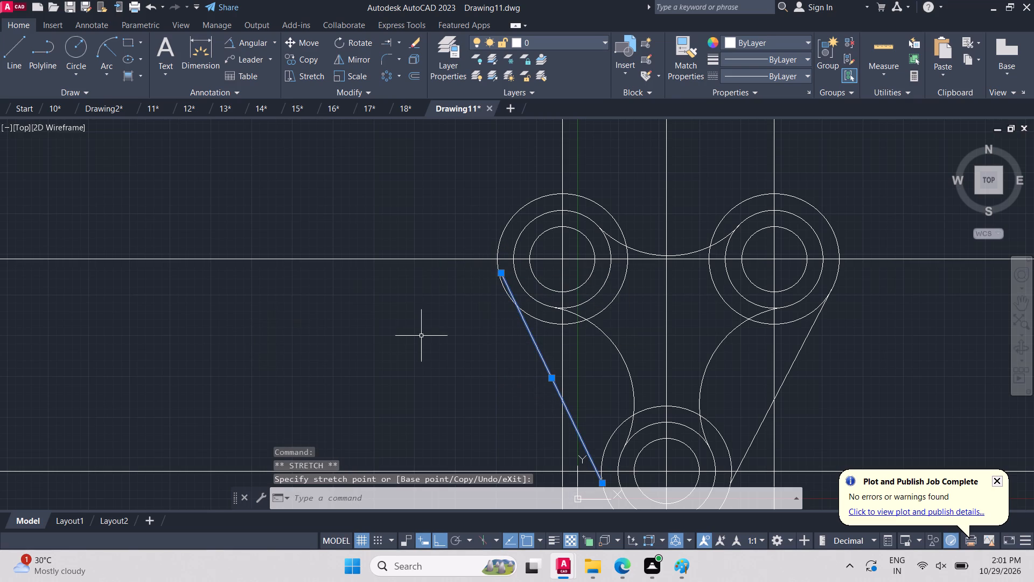
scroll(496, 309, "up", 1)
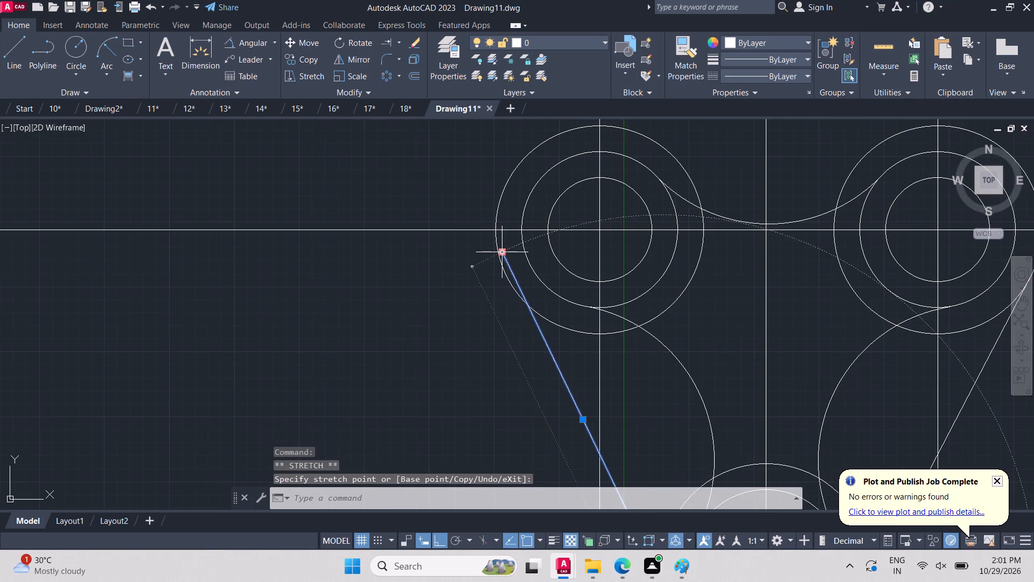
left_click(503, 250)
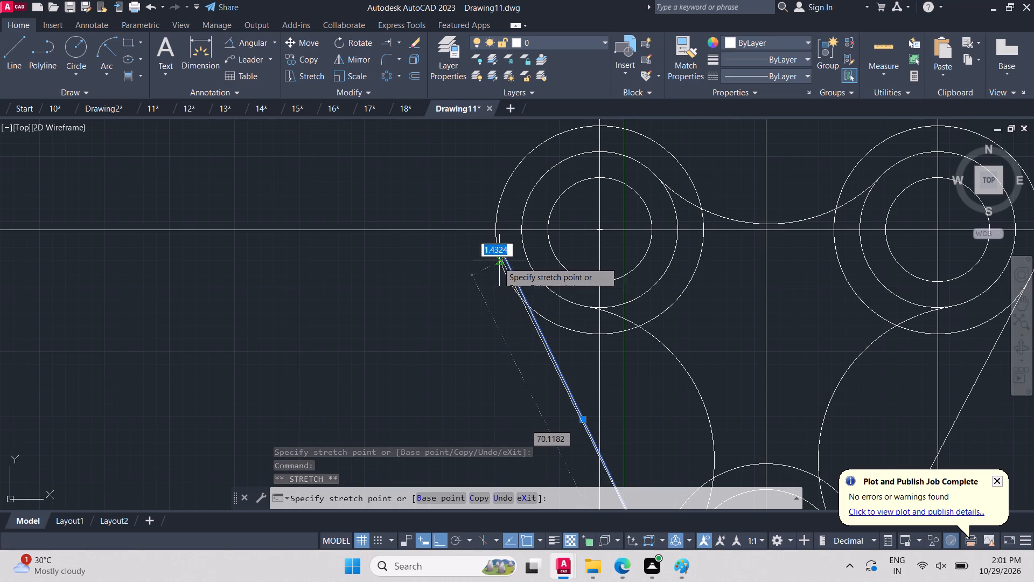
left_click(496, 267)
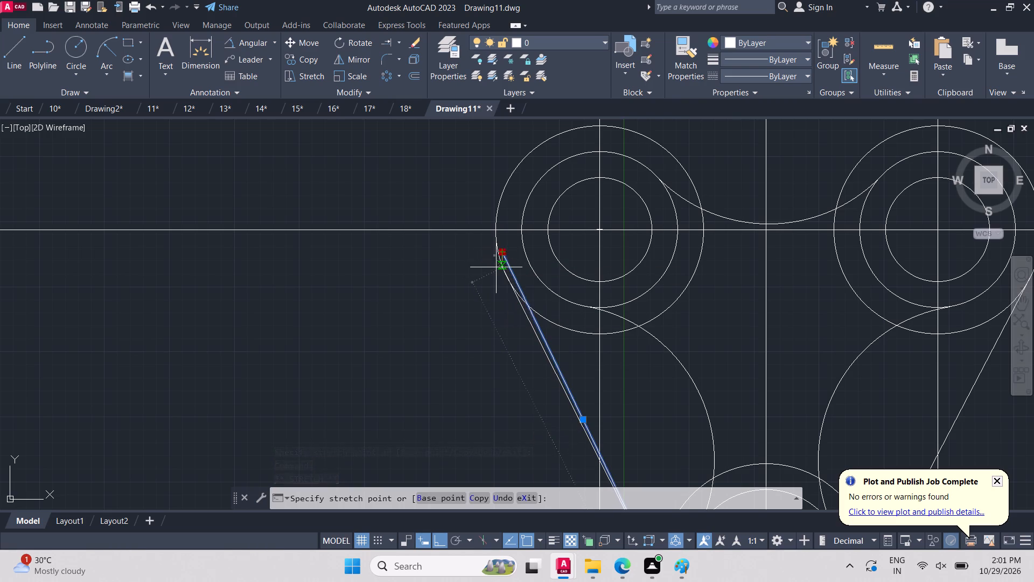
scroll(655, 332, "up", 1)
scroll(751, 287, "down", 3)
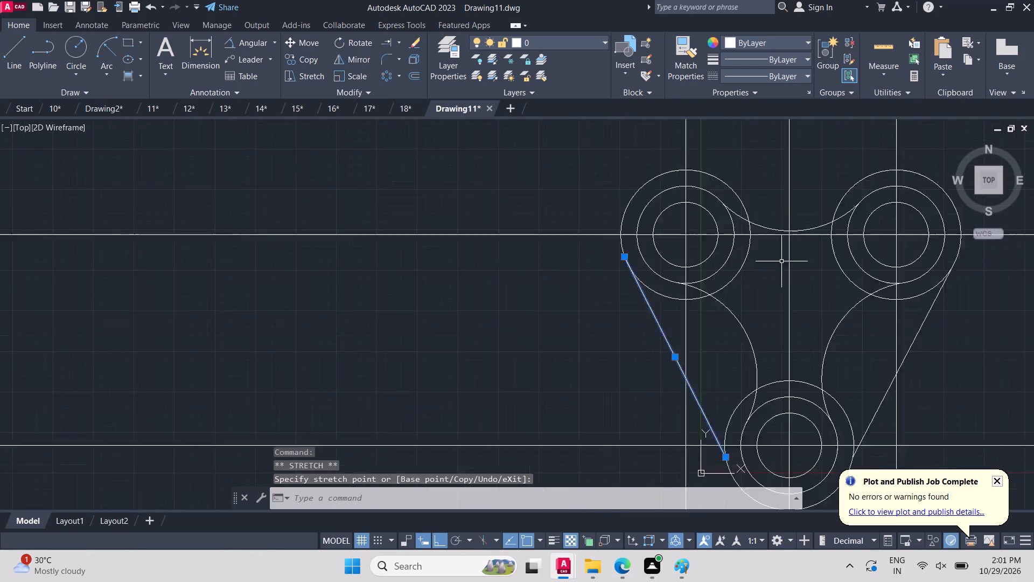
Draw a straight line joining the tops of the two upper outer circles.
scroll(915, 210, "up", 2)
scroll(556, 315, "down", 2)
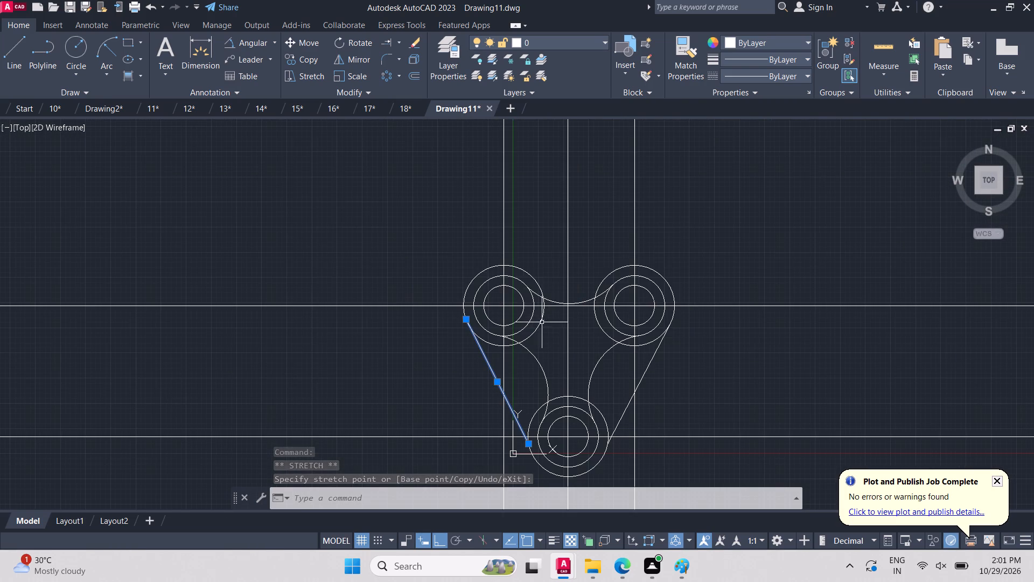
scroll(492, 258, "up", 2)
key("l")
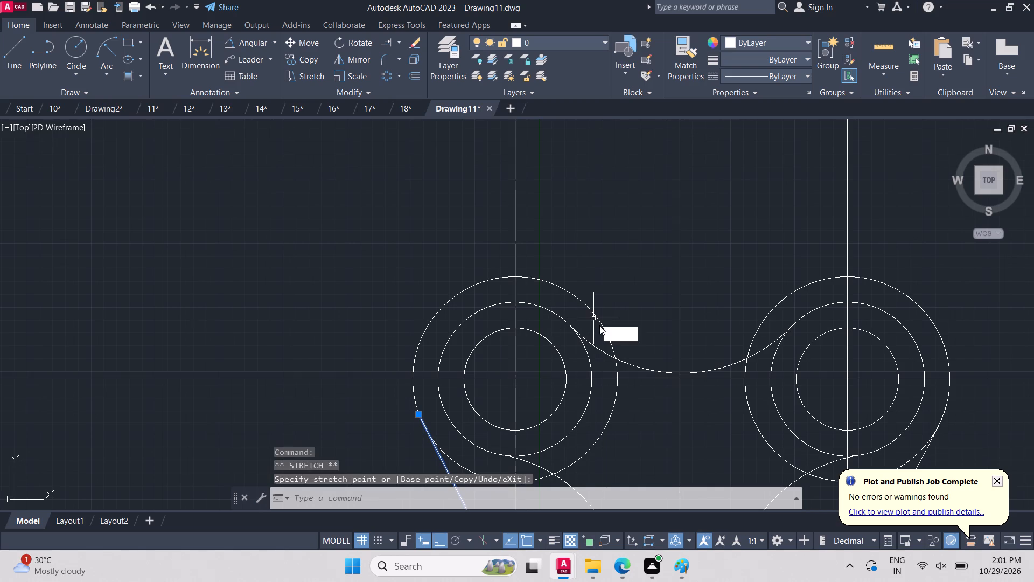
key("Return")
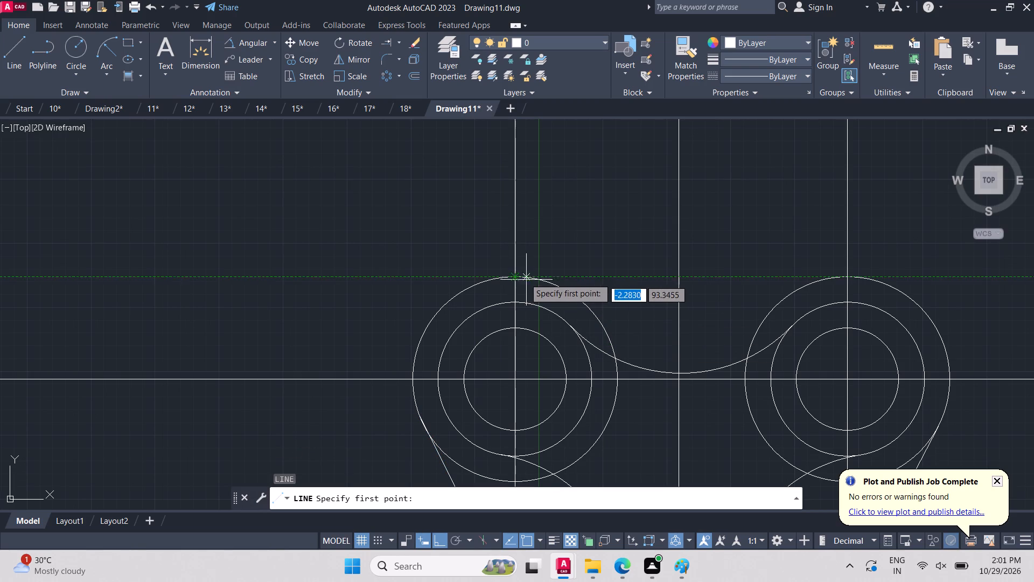
left_click(526, 278)
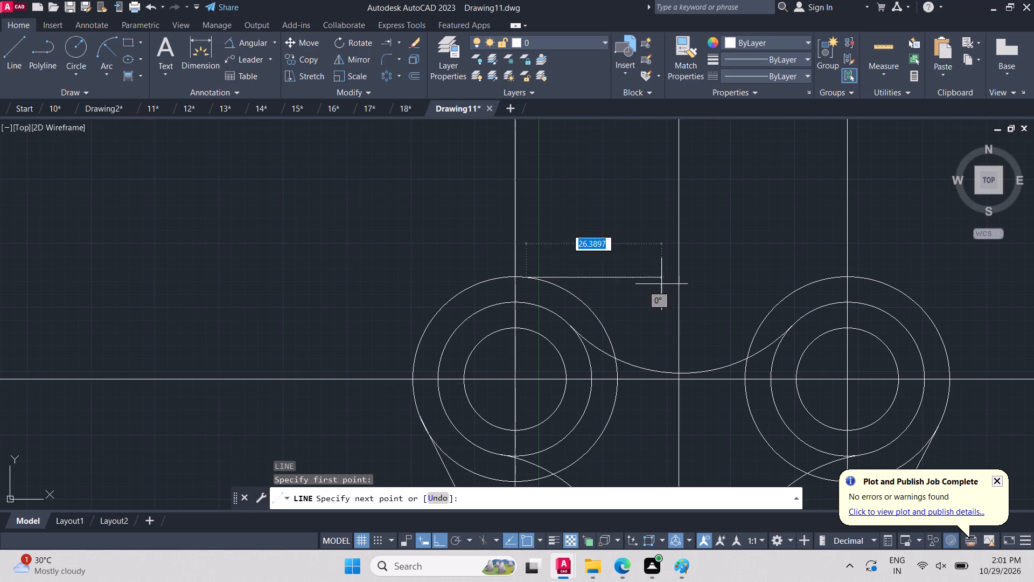
left_click(846, 277)
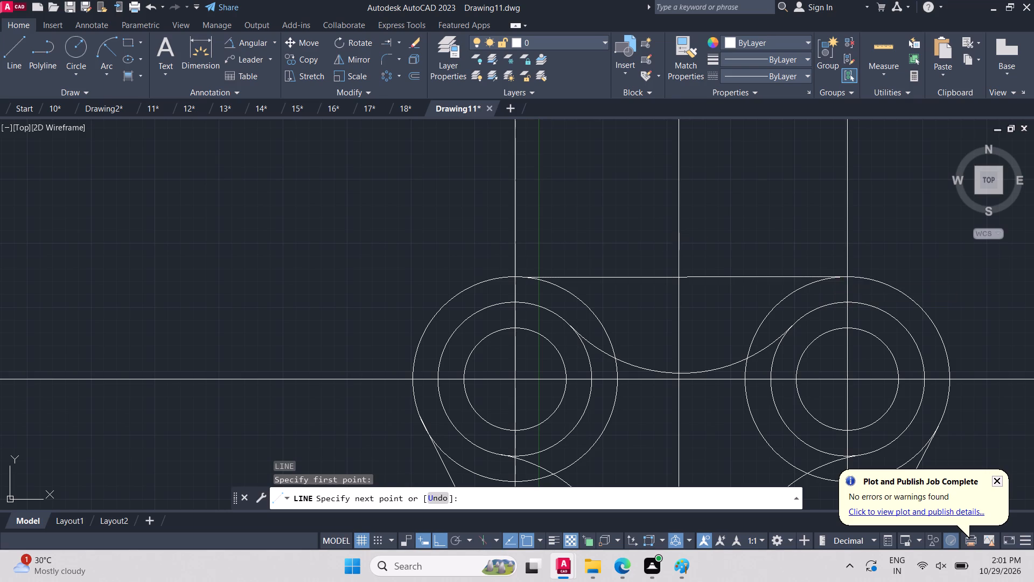
key("grave")
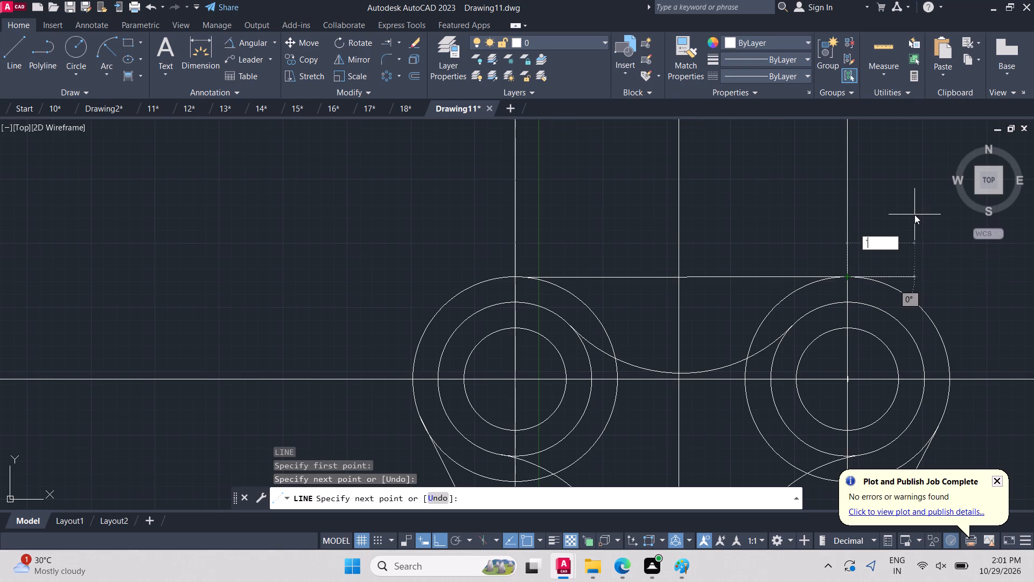
key("Escape")
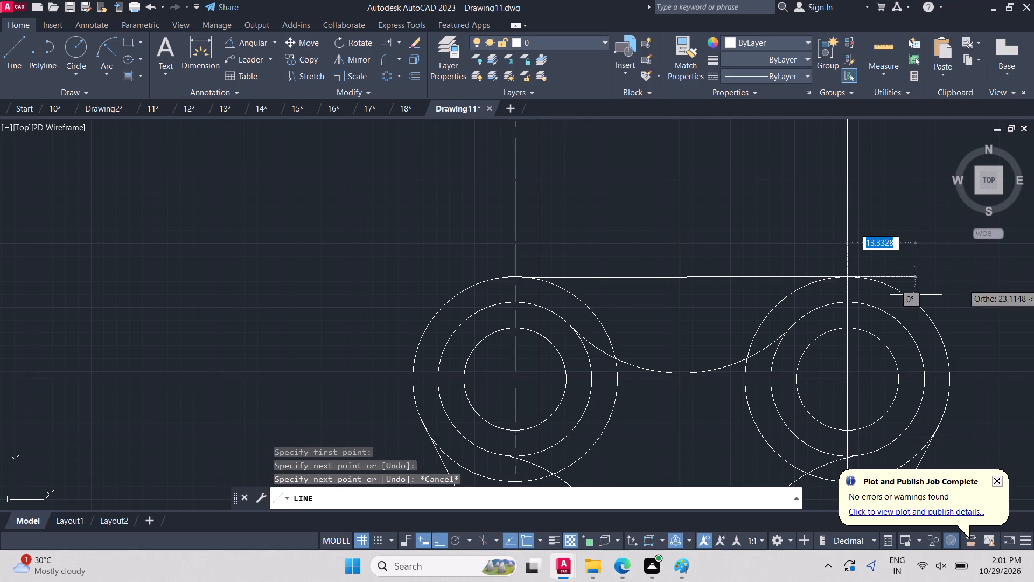
key("Escape")
Trim the upper-left outer circle between the top line and the upper fillet, and its lower-left arc from the slanted line to the vertical construction line.
scroll(736, 404, "down", 3)
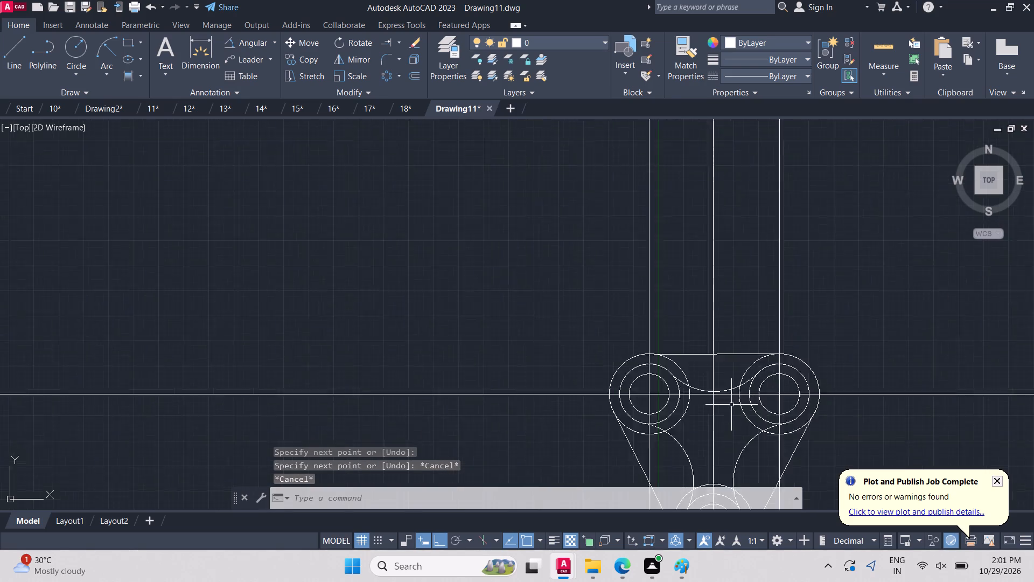
scroll(733, 463, "up", 4)
scroll(820, 380, "down", 3)
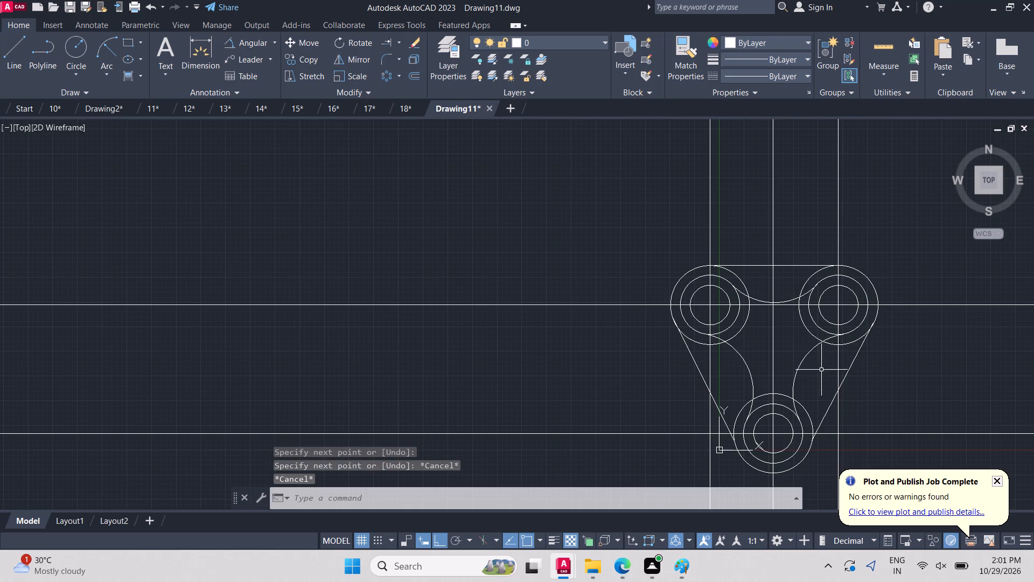
scroll(800, 293, "up", 2)
scroll(797, 289, "down", 3)
scroll(752, 331, "up", 1)
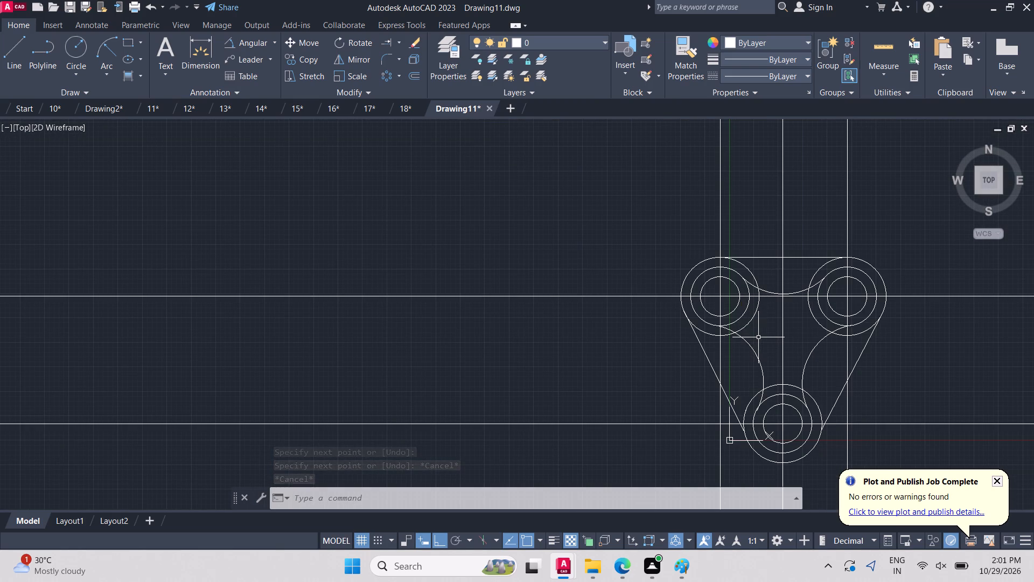
type("tr")
key("Return")
key("Return")
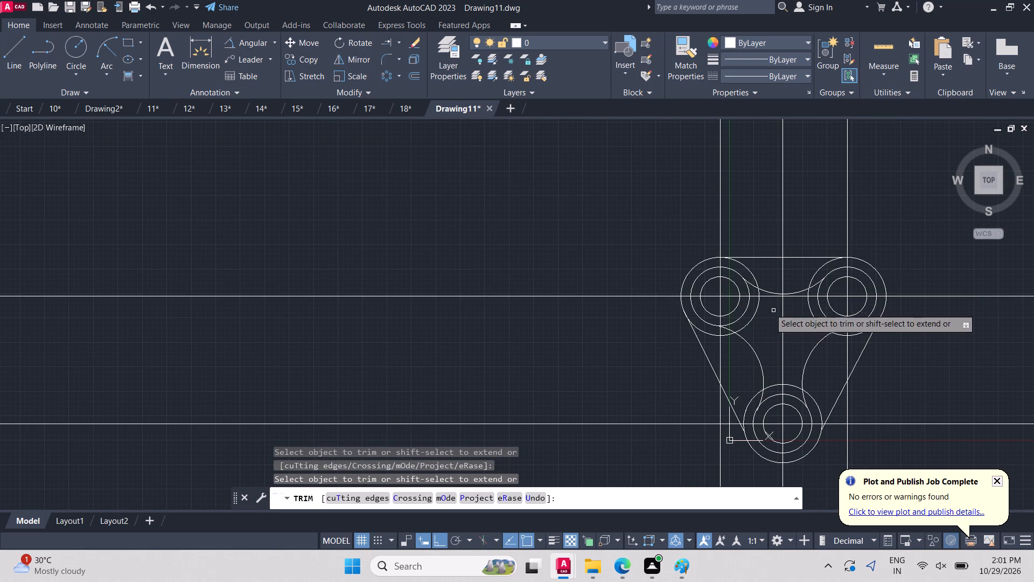
scroll(769, 314, "up", 2)
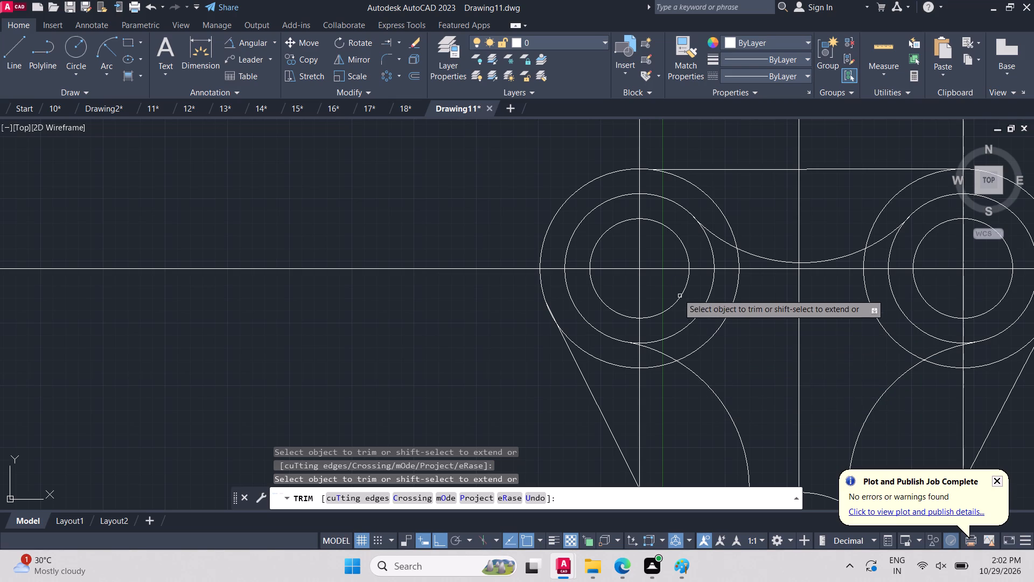
left_click(716, 203)
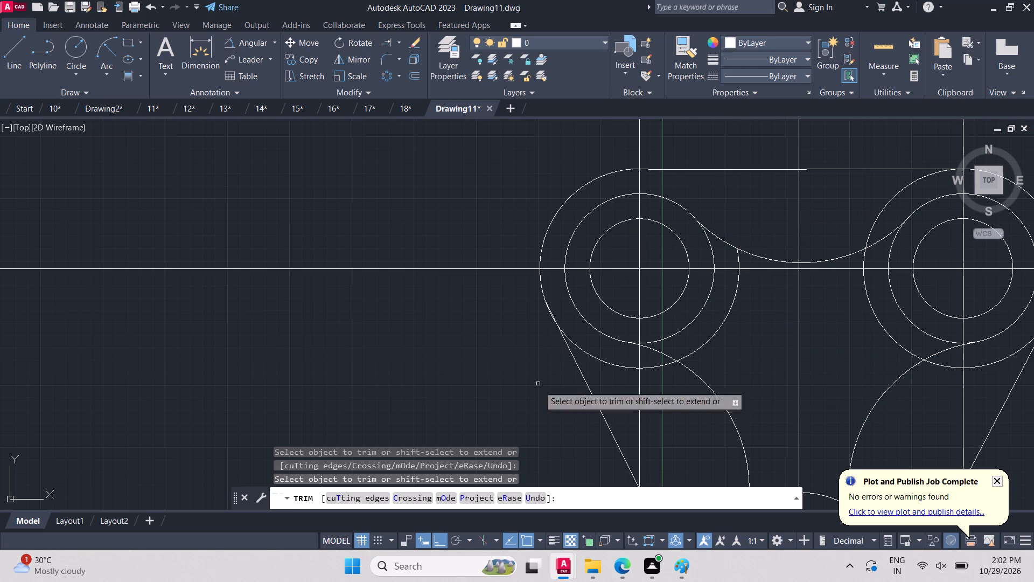
left_click(609, 355)
left_click(615, 371)
scroll(666, 373, "down", 2)
scroll(842, 202, "down", 1)
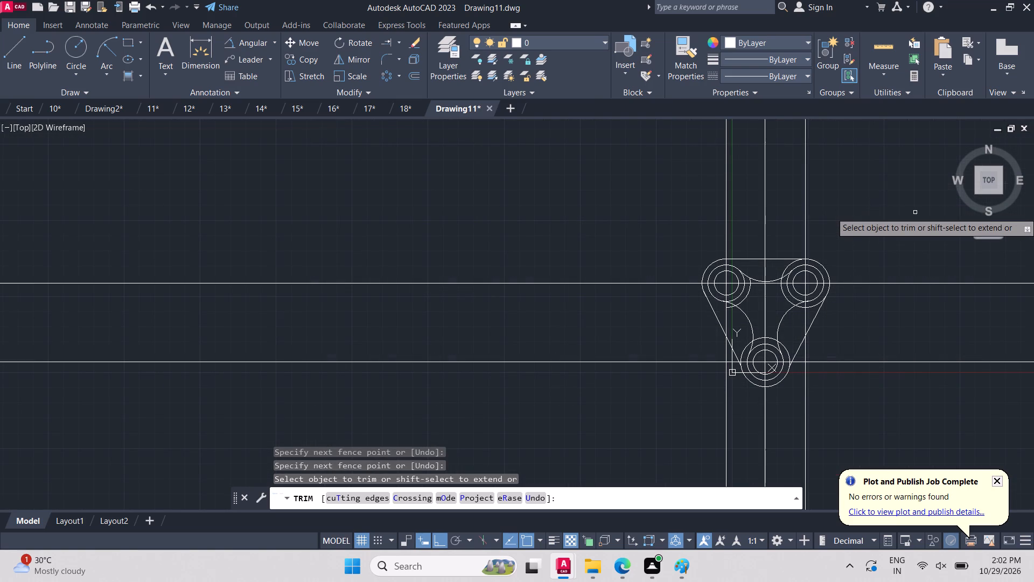
key("Escape")
key("Escape")
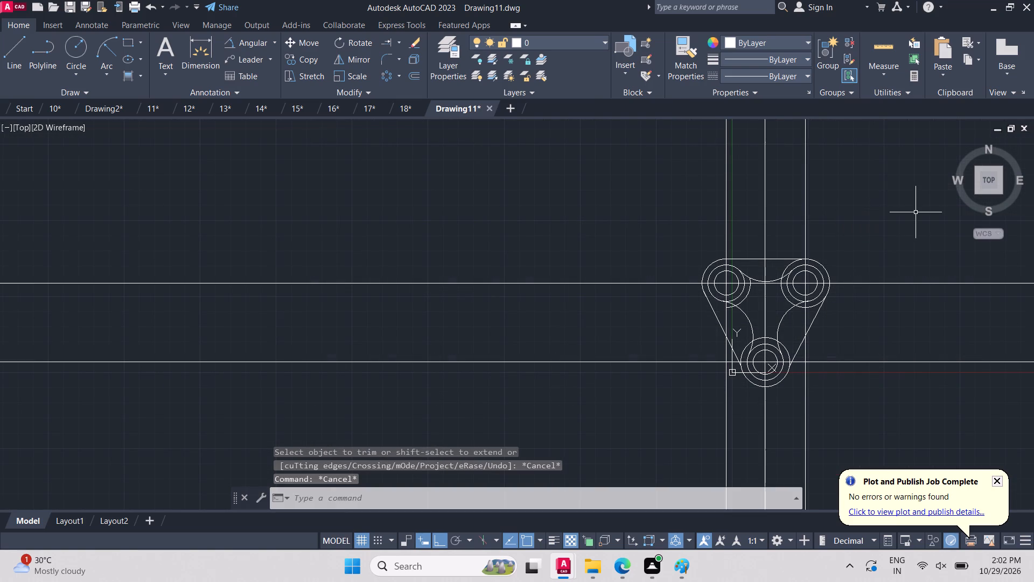
Delete the three vertical and two horizontal construction lines.
left_click(842, 205)
left_click(671, 196)
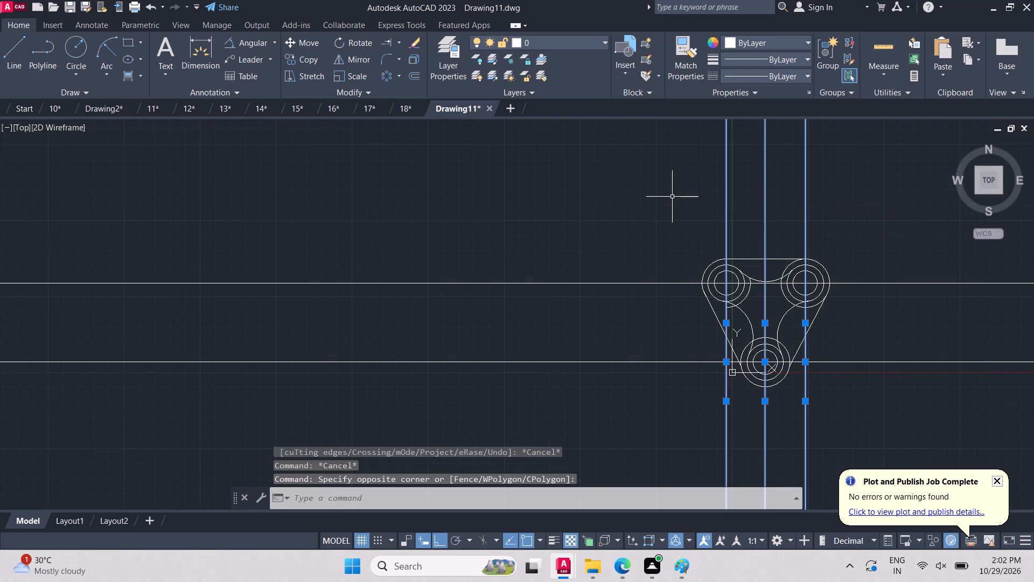
key("Delete")
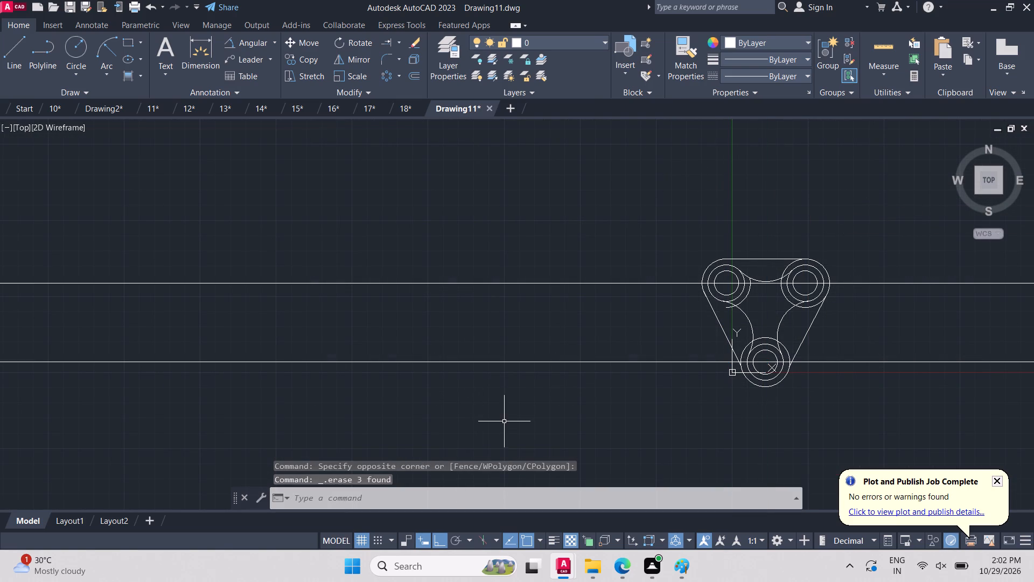
left_click(505, 410)
left_click(510, 247)
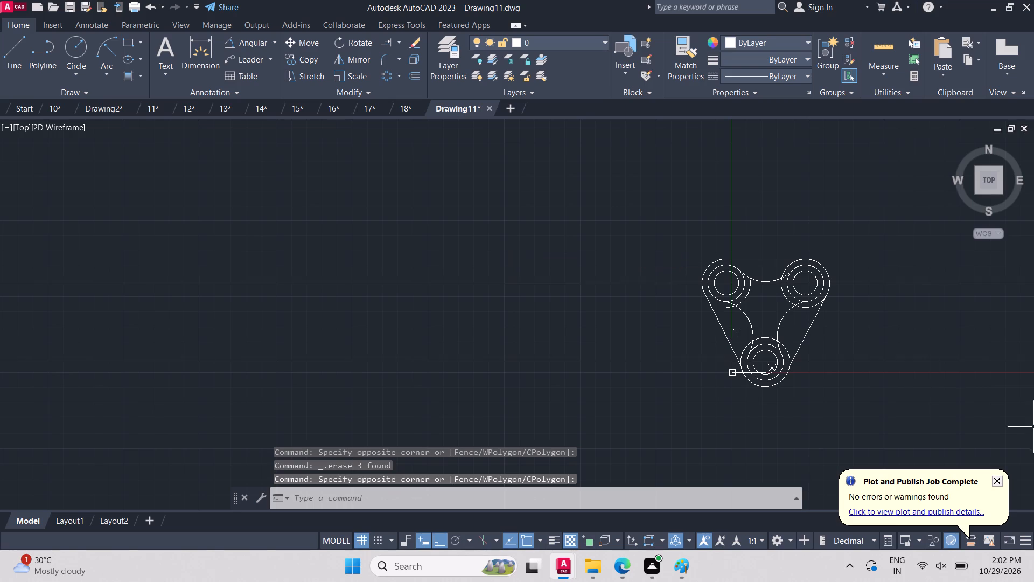
left_click(483, 379)
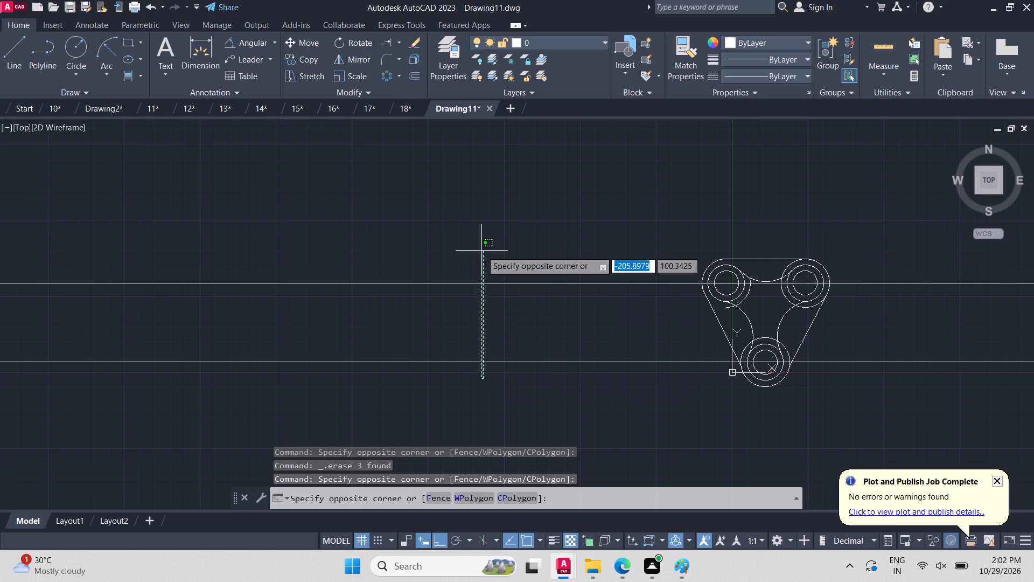
left_click(481, 250)
key("Delete")
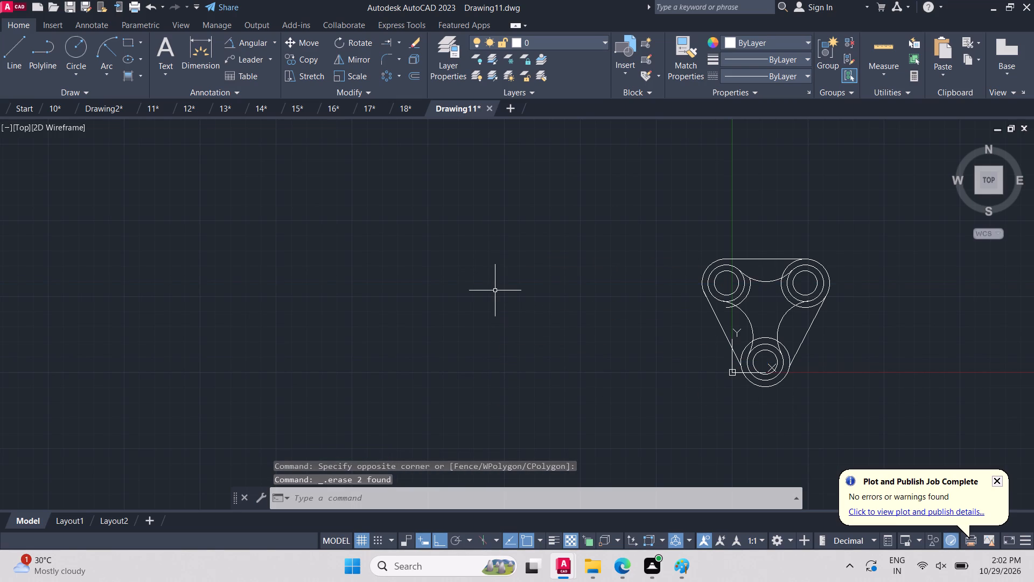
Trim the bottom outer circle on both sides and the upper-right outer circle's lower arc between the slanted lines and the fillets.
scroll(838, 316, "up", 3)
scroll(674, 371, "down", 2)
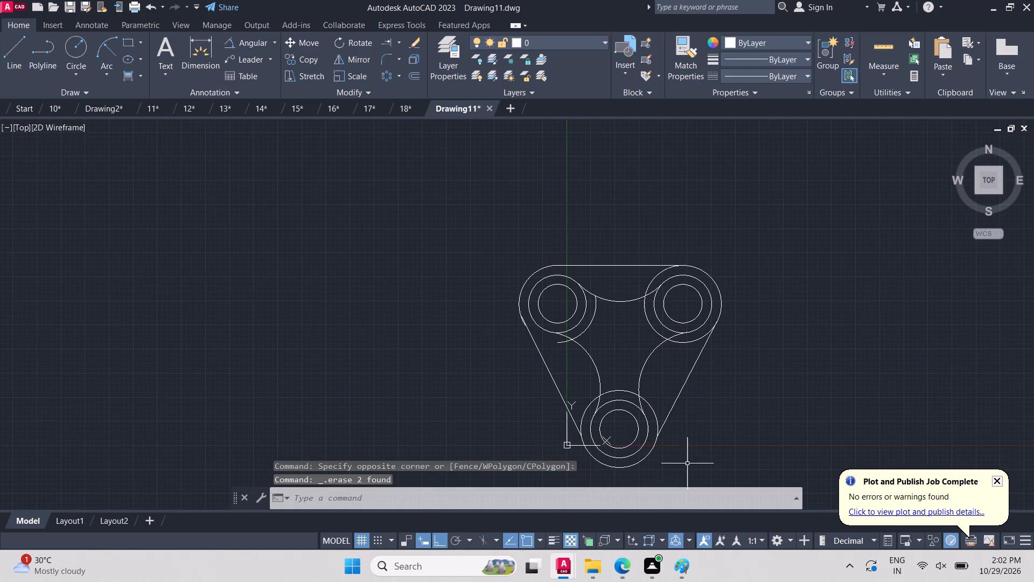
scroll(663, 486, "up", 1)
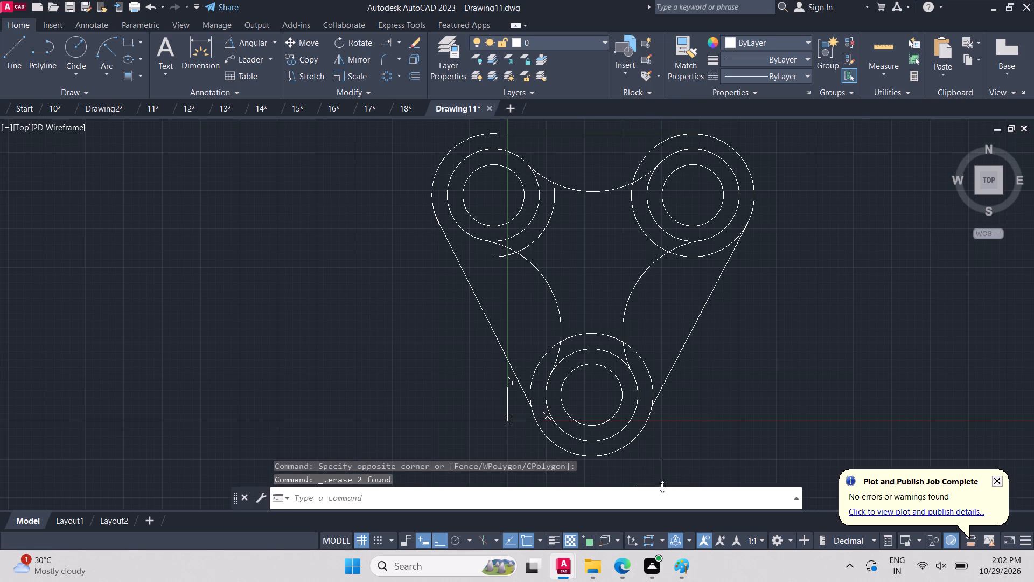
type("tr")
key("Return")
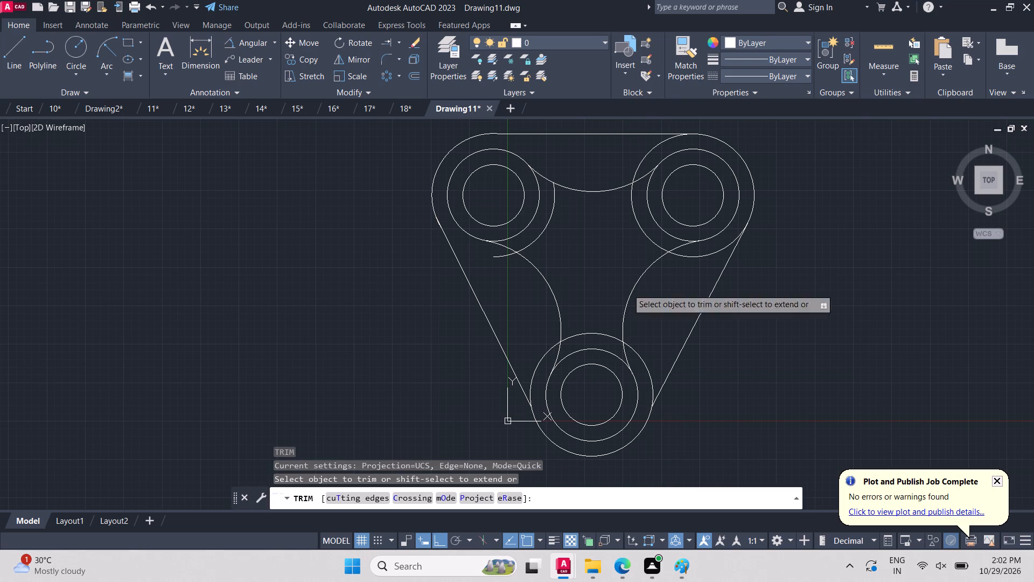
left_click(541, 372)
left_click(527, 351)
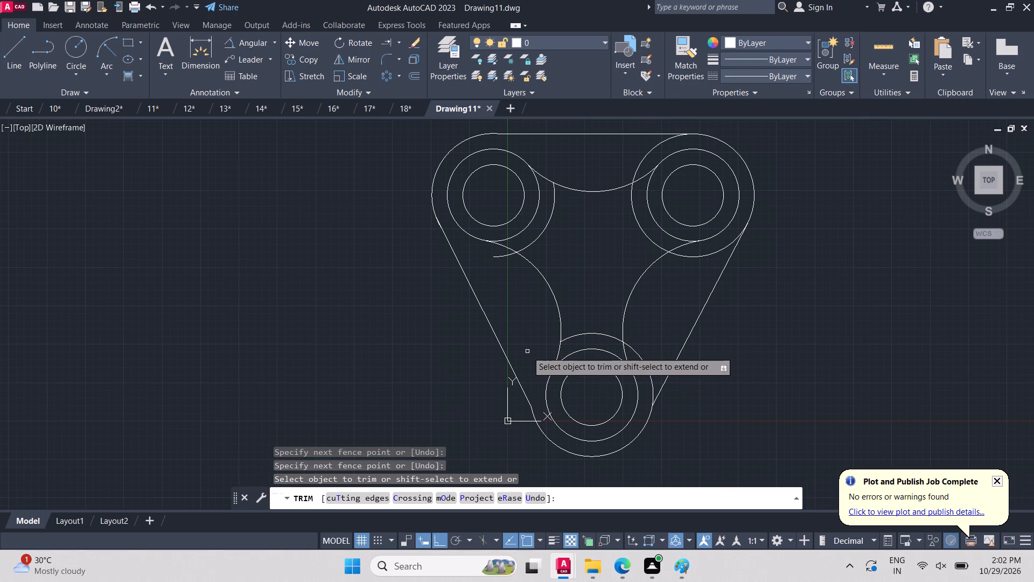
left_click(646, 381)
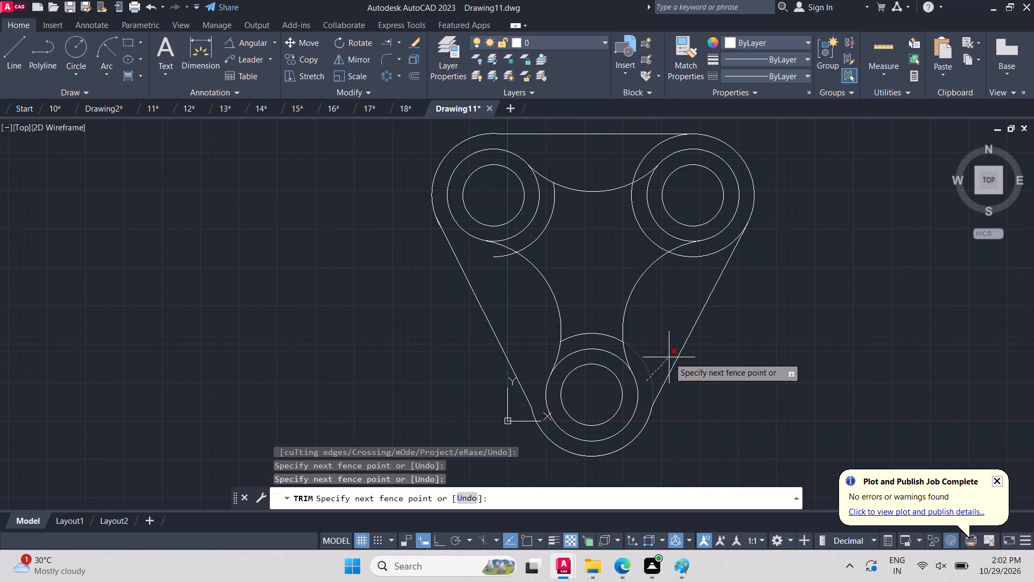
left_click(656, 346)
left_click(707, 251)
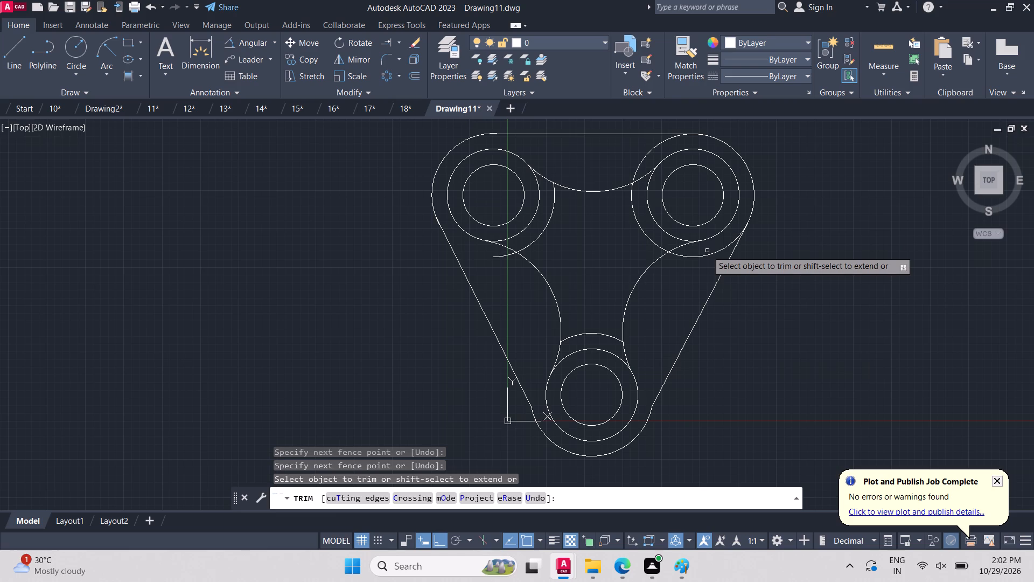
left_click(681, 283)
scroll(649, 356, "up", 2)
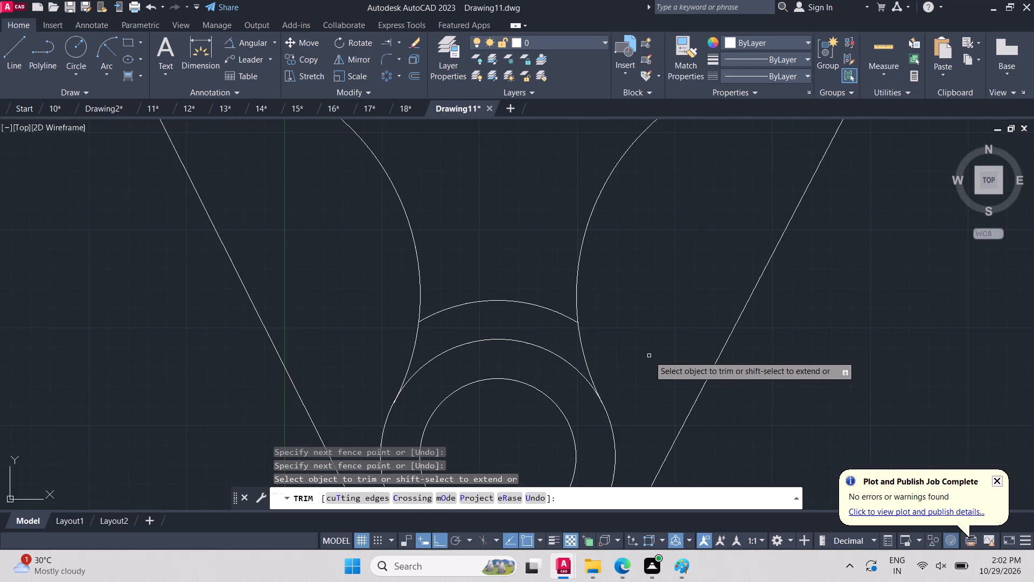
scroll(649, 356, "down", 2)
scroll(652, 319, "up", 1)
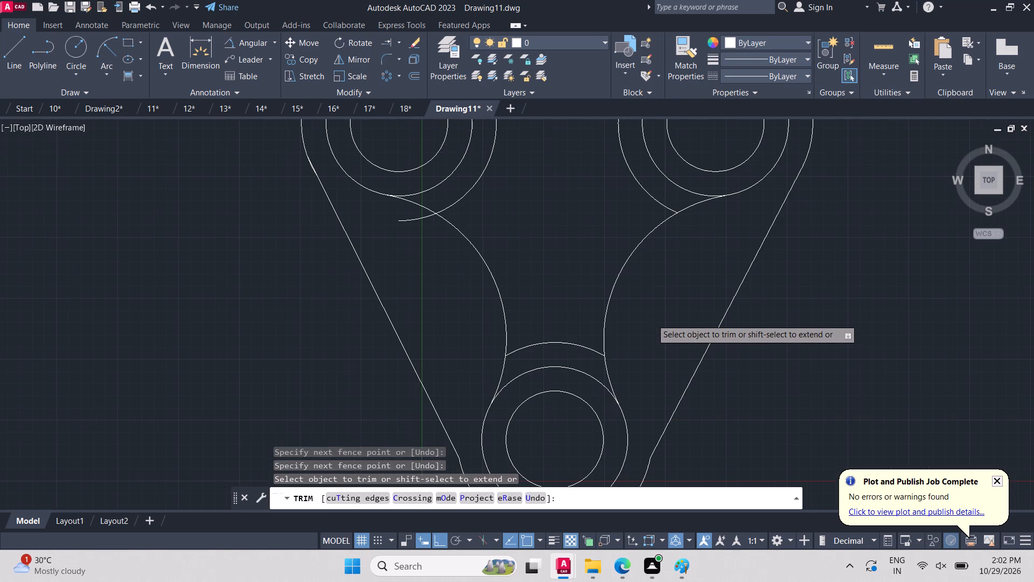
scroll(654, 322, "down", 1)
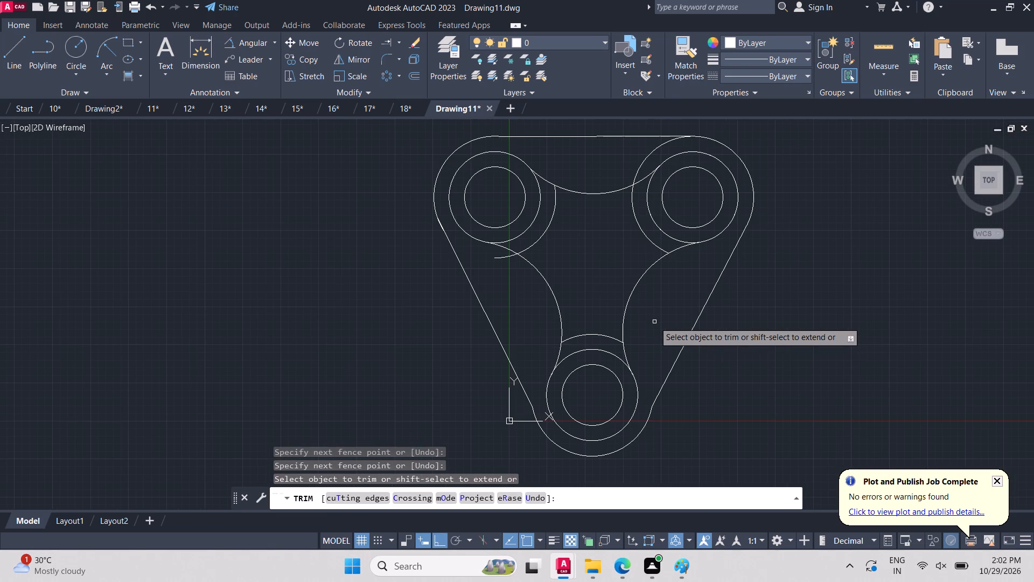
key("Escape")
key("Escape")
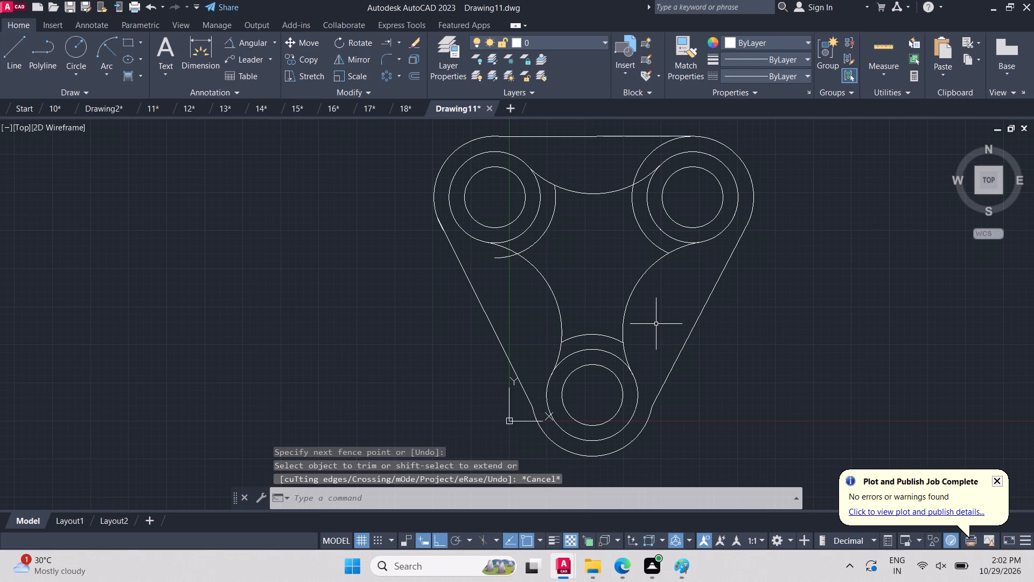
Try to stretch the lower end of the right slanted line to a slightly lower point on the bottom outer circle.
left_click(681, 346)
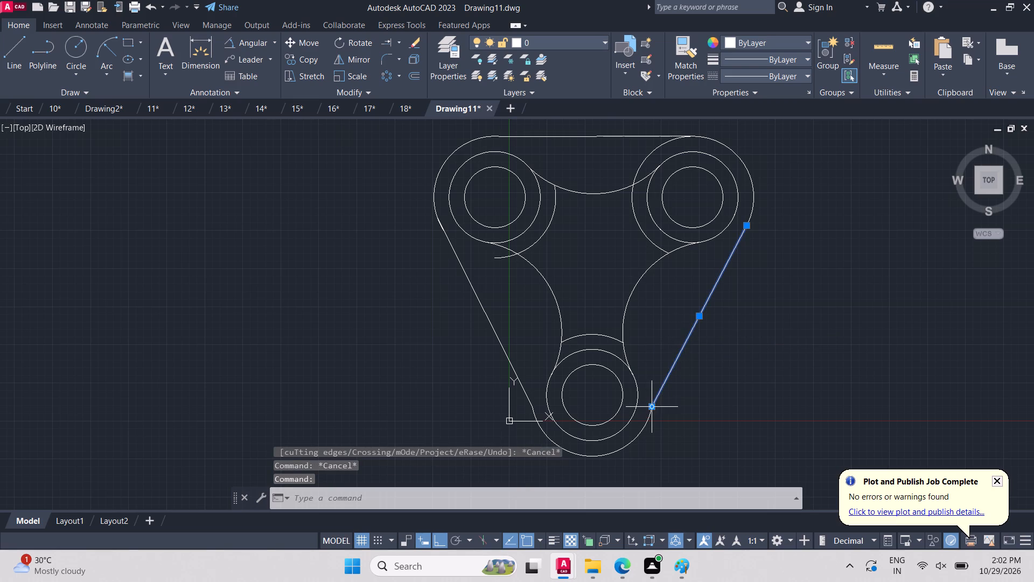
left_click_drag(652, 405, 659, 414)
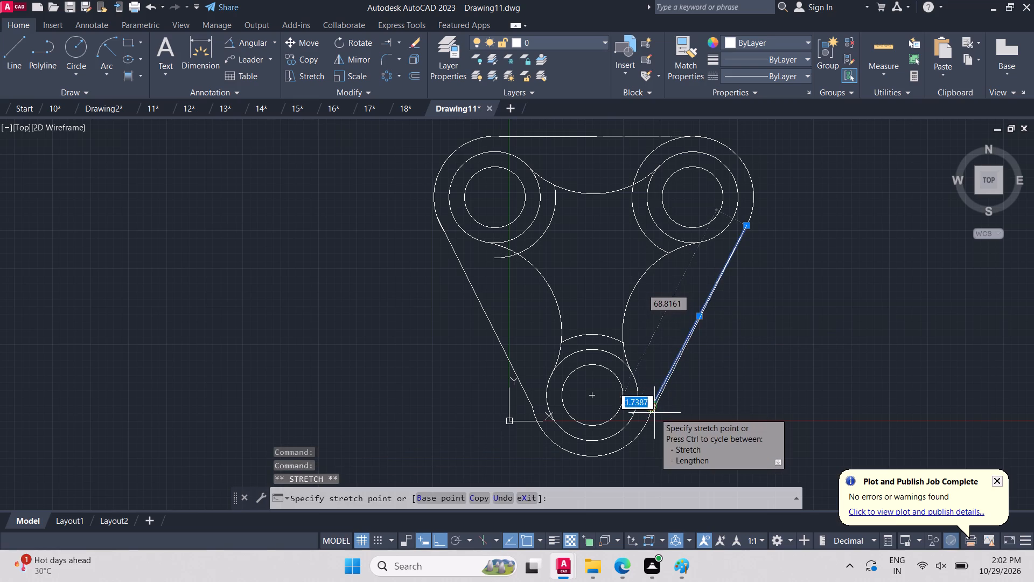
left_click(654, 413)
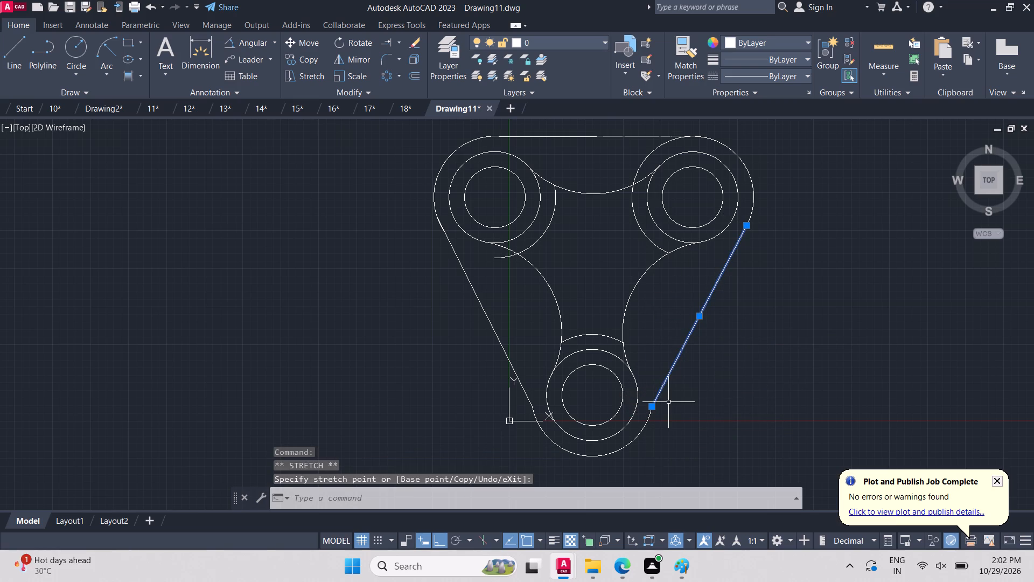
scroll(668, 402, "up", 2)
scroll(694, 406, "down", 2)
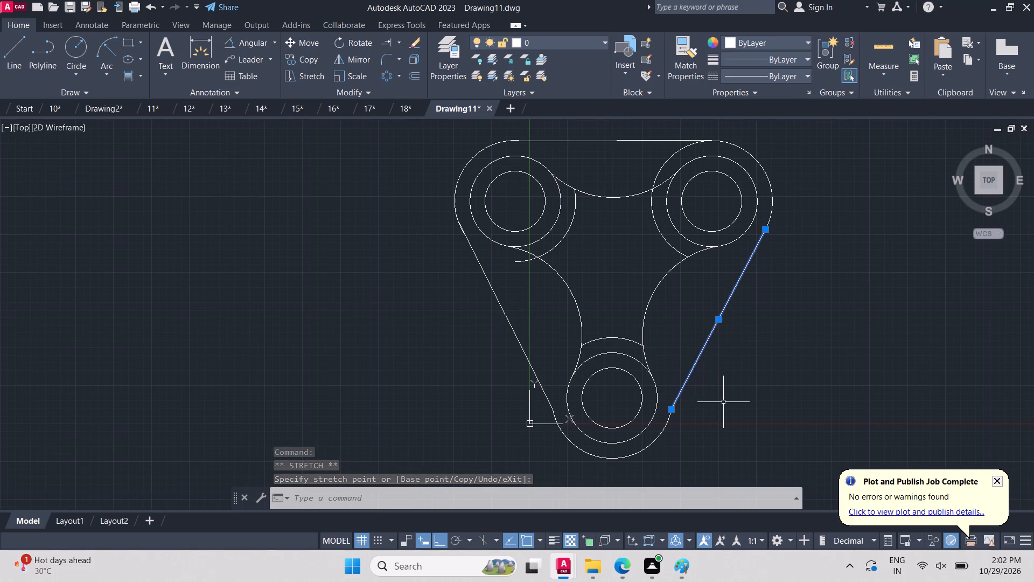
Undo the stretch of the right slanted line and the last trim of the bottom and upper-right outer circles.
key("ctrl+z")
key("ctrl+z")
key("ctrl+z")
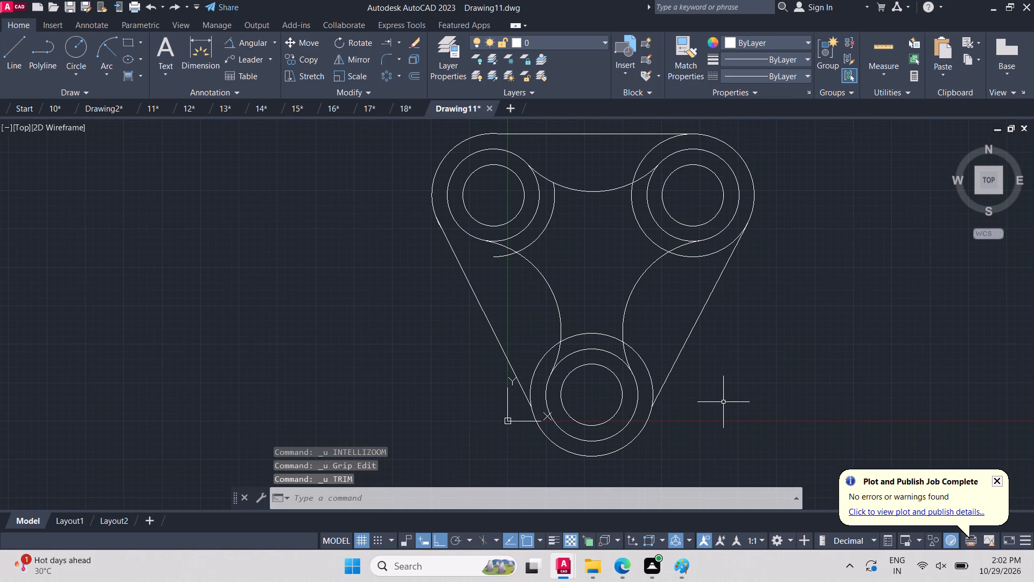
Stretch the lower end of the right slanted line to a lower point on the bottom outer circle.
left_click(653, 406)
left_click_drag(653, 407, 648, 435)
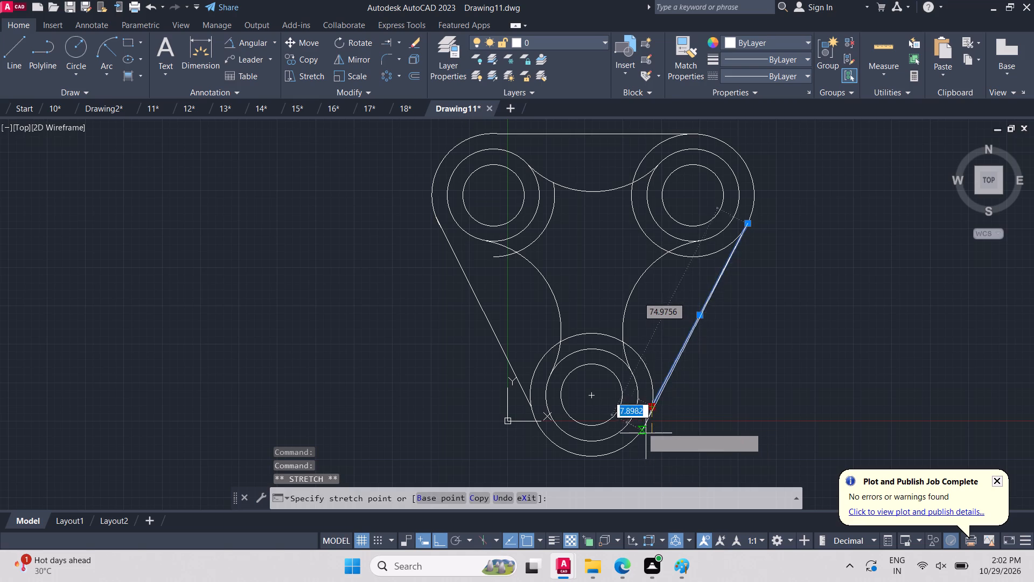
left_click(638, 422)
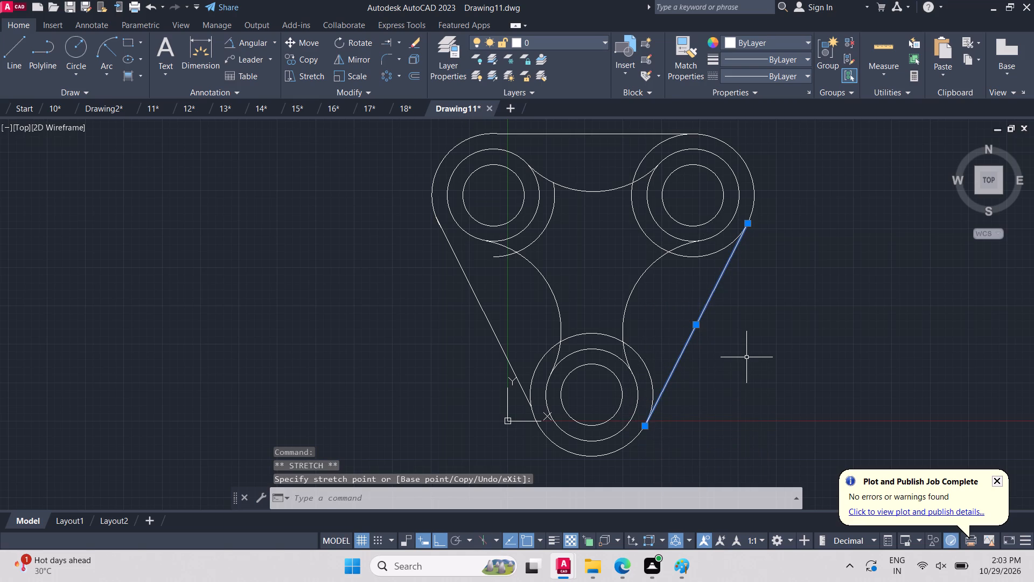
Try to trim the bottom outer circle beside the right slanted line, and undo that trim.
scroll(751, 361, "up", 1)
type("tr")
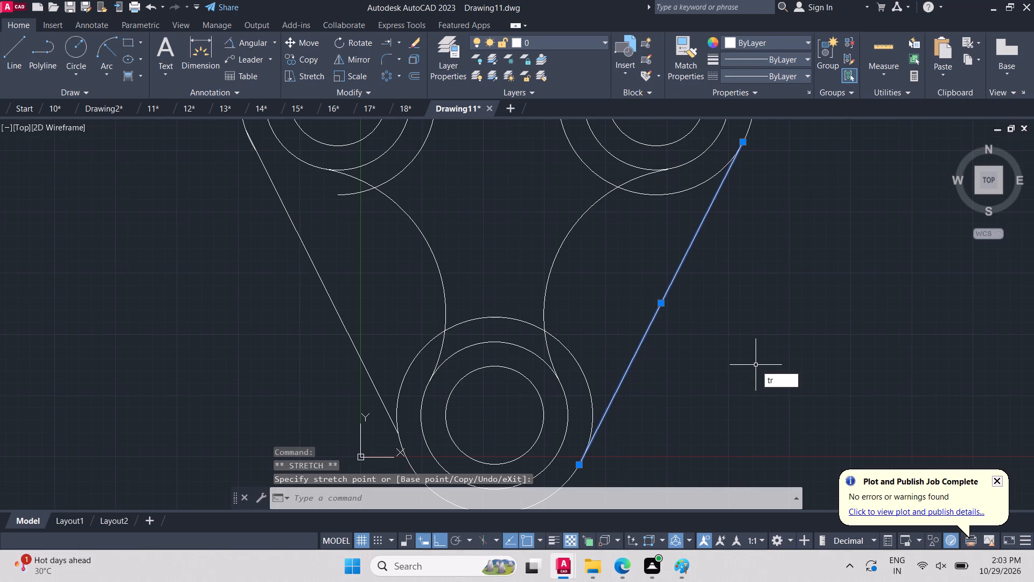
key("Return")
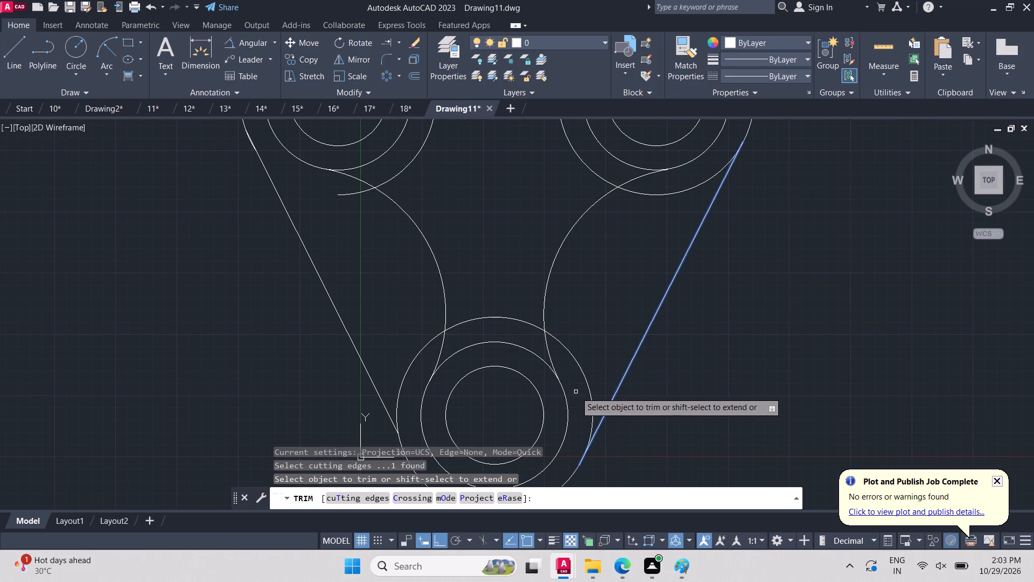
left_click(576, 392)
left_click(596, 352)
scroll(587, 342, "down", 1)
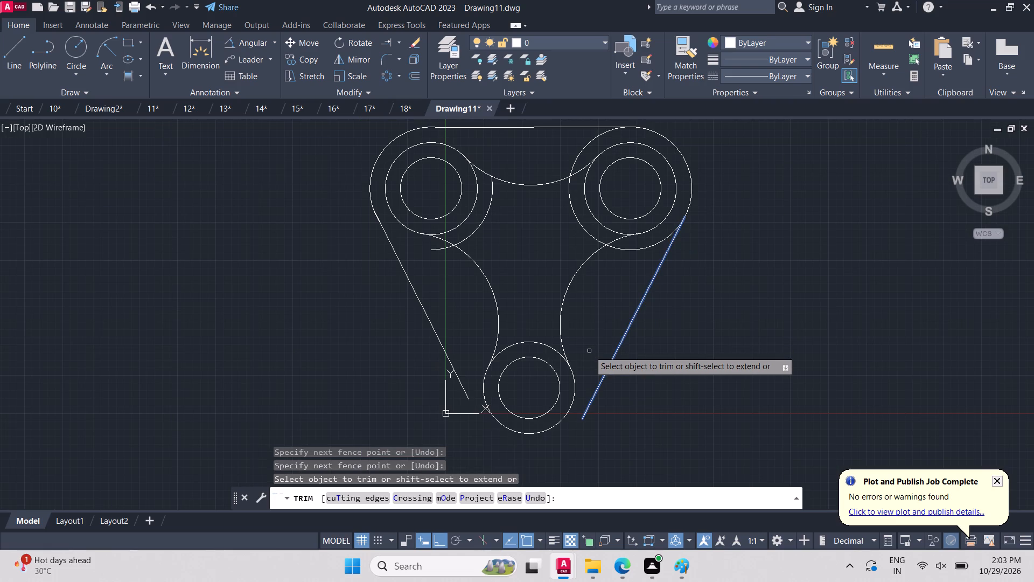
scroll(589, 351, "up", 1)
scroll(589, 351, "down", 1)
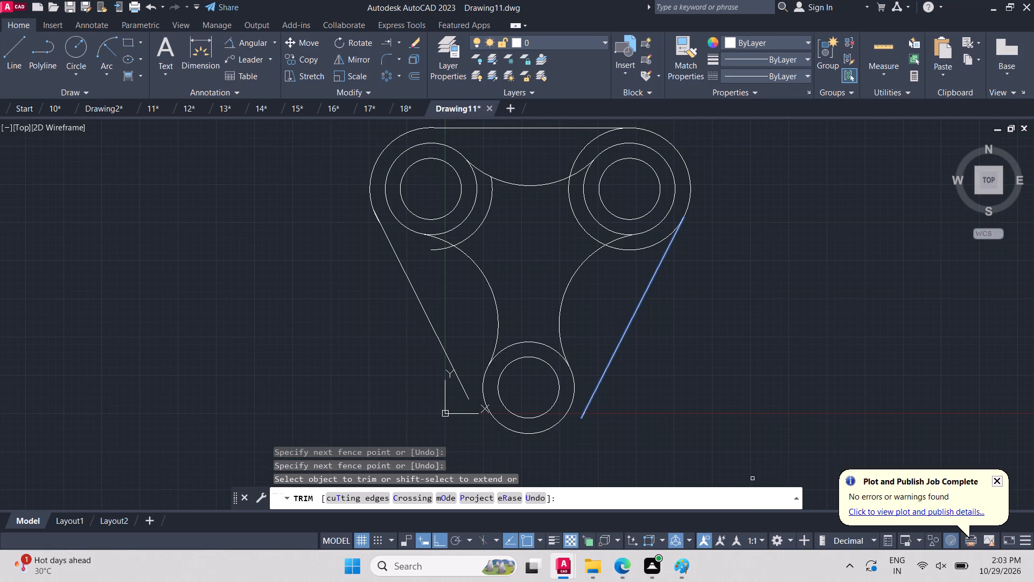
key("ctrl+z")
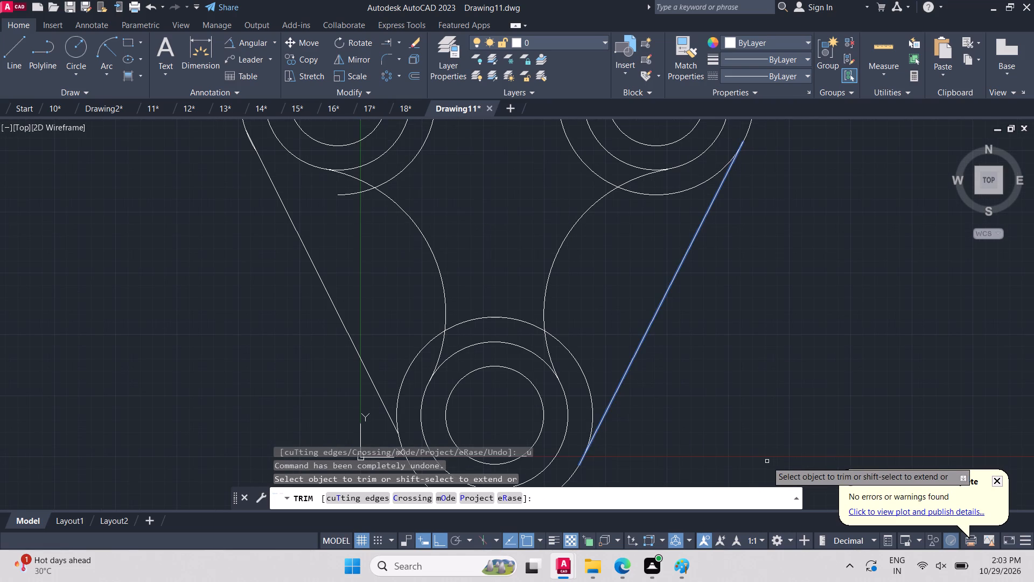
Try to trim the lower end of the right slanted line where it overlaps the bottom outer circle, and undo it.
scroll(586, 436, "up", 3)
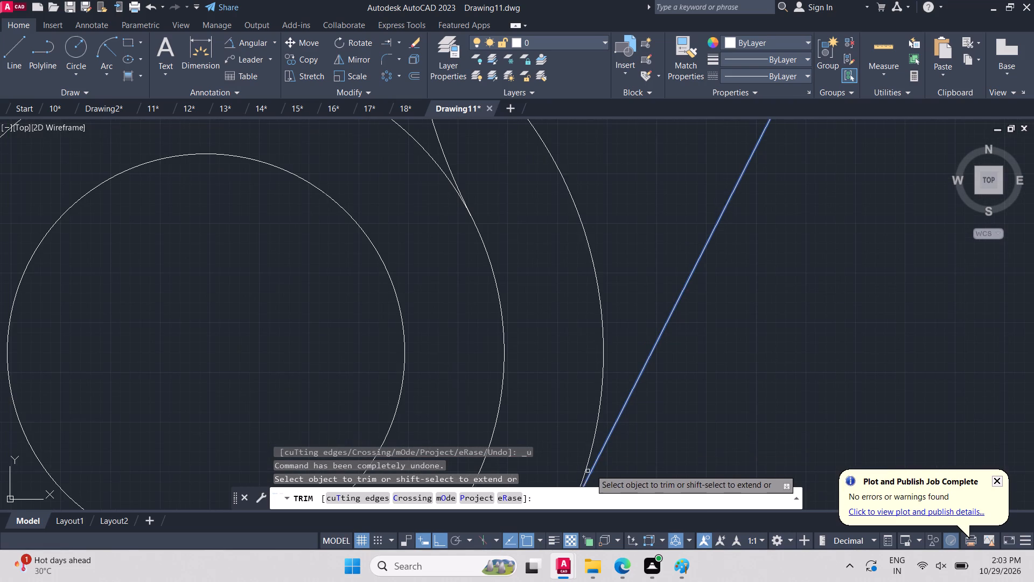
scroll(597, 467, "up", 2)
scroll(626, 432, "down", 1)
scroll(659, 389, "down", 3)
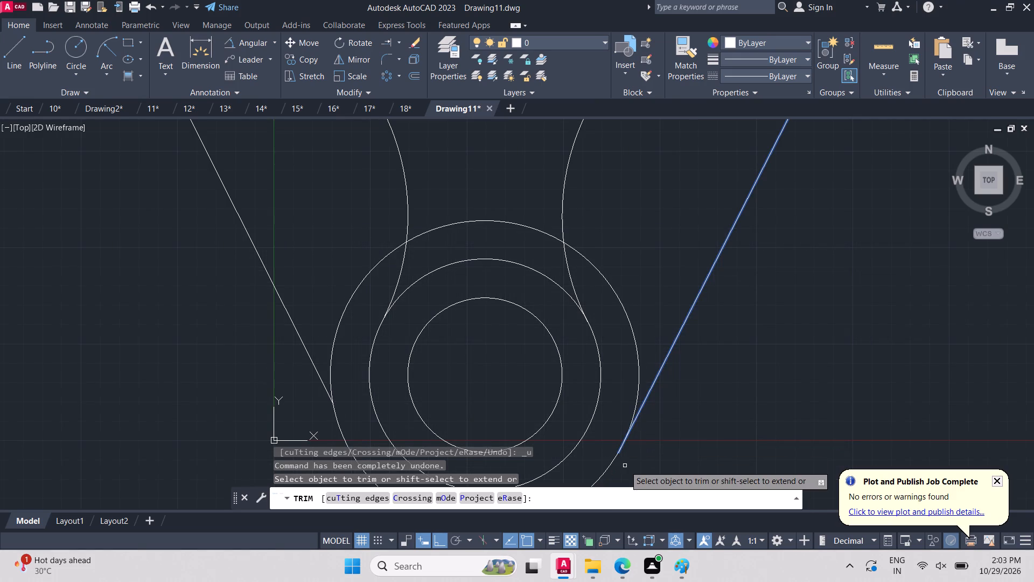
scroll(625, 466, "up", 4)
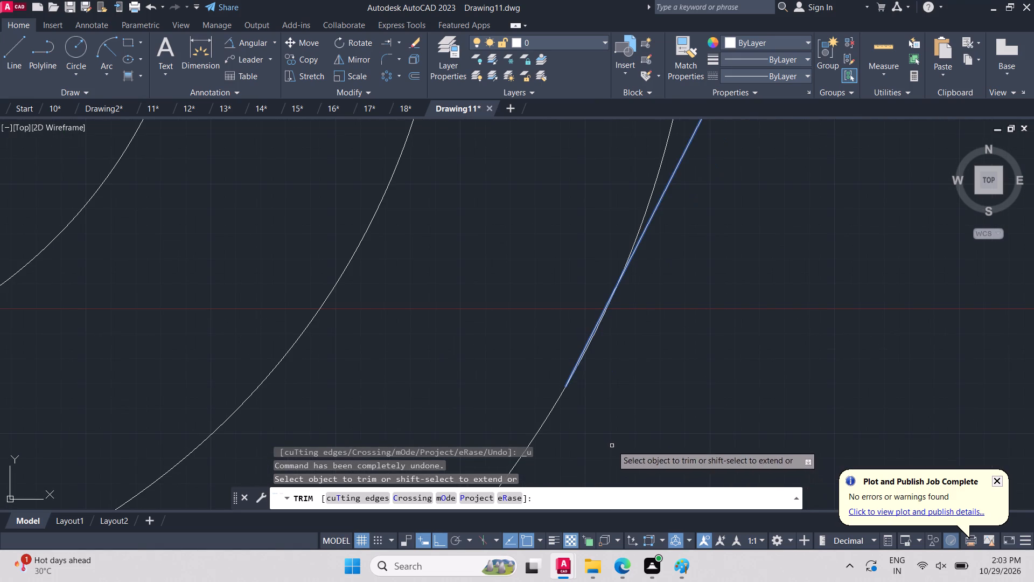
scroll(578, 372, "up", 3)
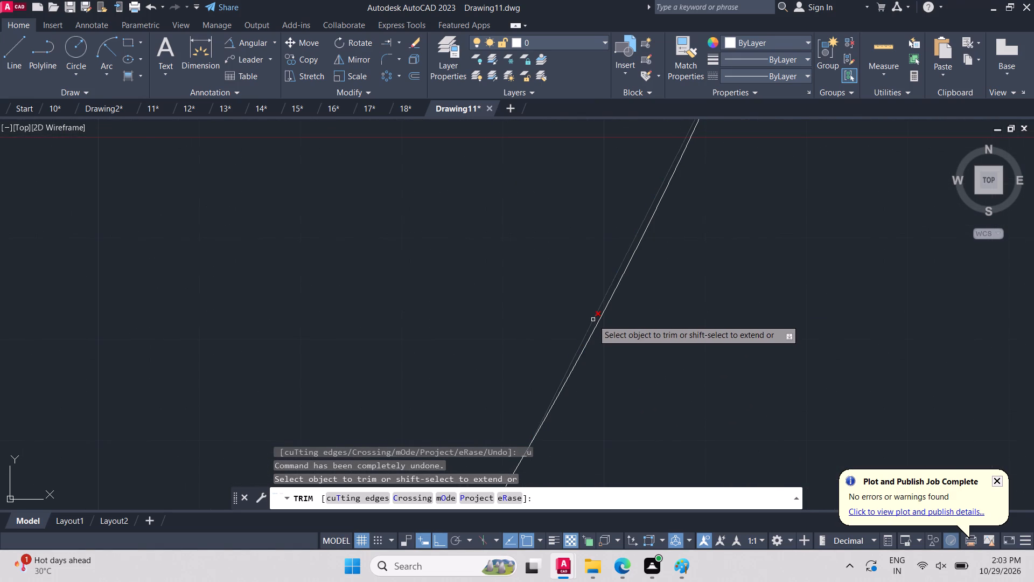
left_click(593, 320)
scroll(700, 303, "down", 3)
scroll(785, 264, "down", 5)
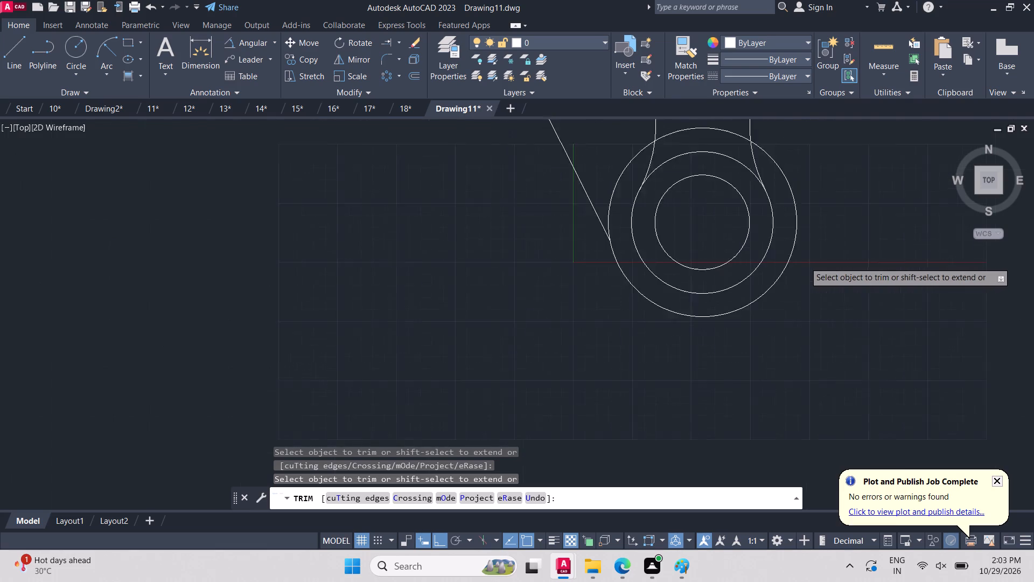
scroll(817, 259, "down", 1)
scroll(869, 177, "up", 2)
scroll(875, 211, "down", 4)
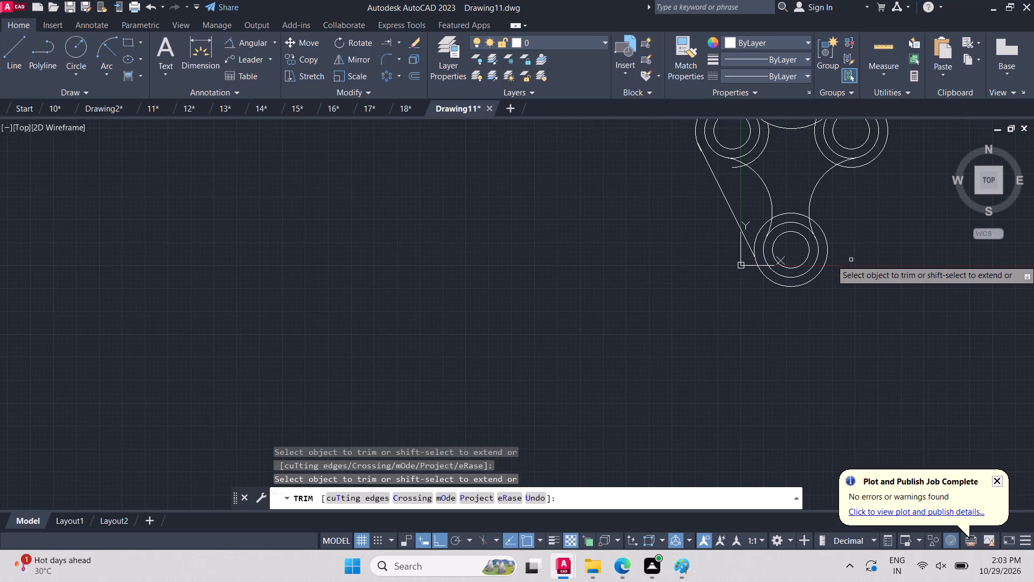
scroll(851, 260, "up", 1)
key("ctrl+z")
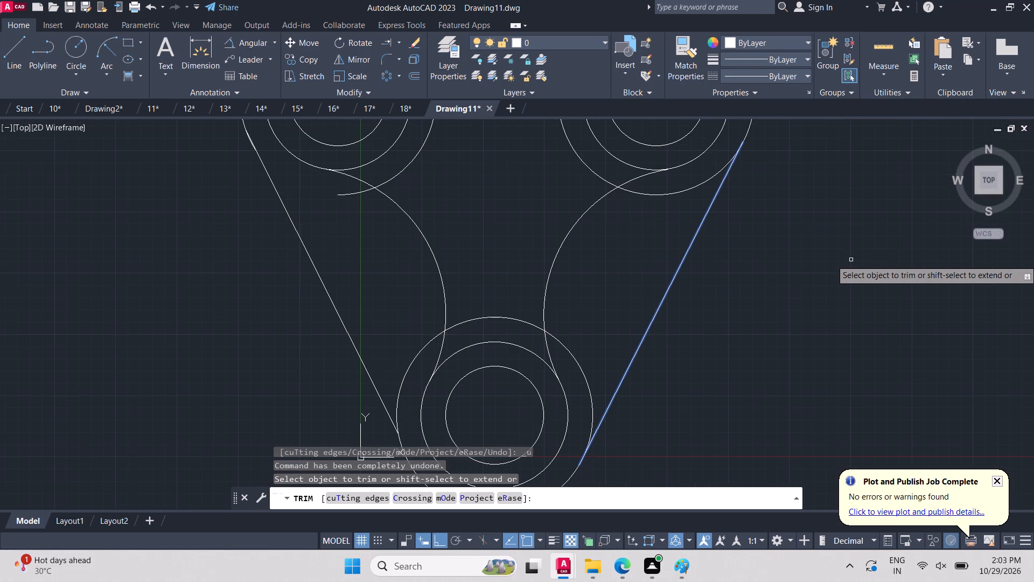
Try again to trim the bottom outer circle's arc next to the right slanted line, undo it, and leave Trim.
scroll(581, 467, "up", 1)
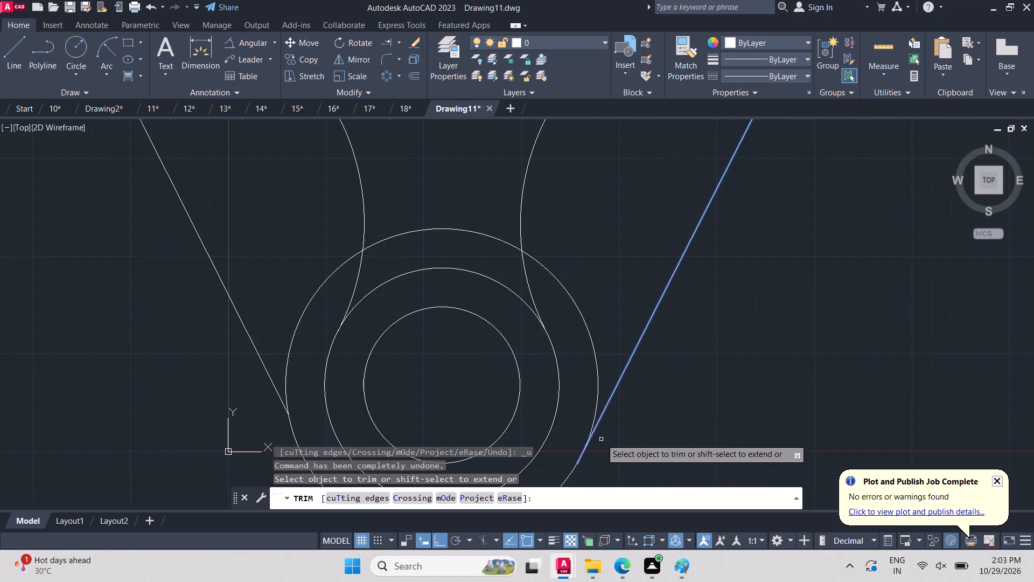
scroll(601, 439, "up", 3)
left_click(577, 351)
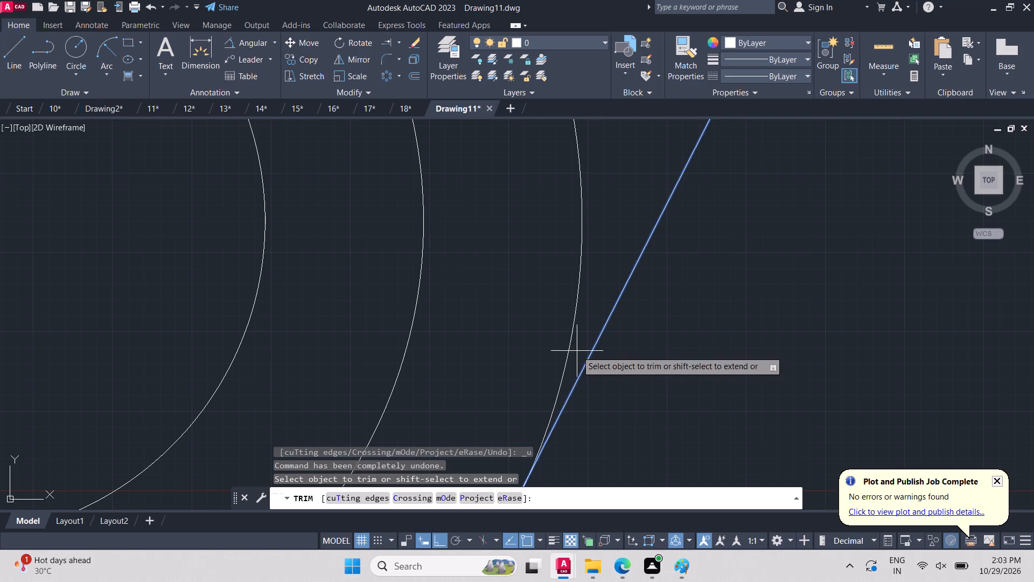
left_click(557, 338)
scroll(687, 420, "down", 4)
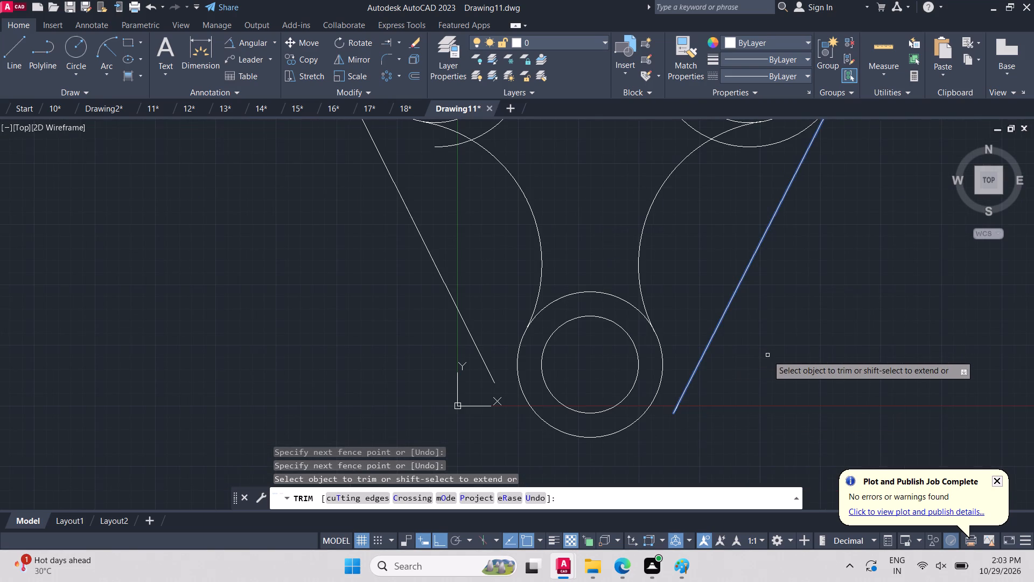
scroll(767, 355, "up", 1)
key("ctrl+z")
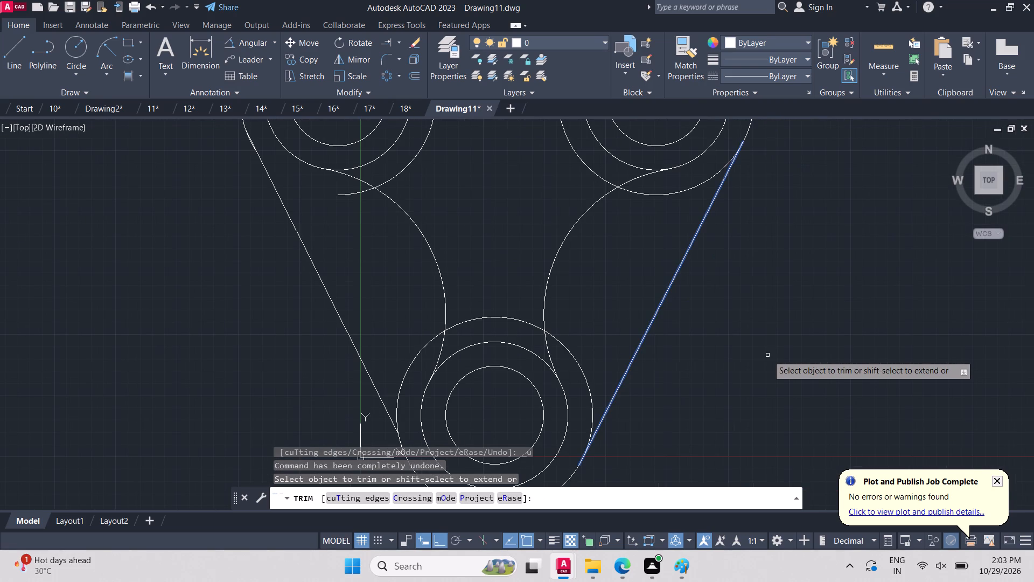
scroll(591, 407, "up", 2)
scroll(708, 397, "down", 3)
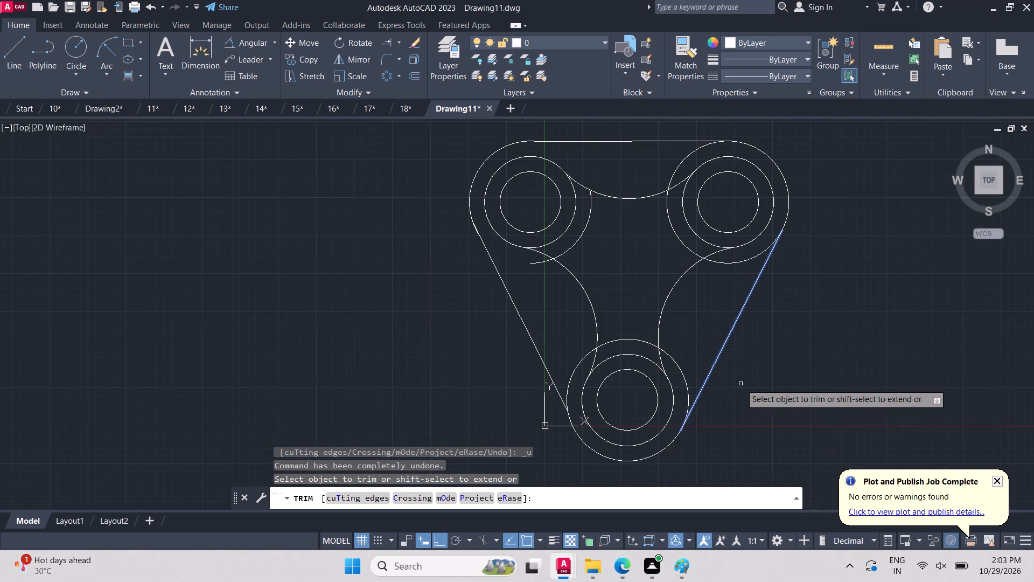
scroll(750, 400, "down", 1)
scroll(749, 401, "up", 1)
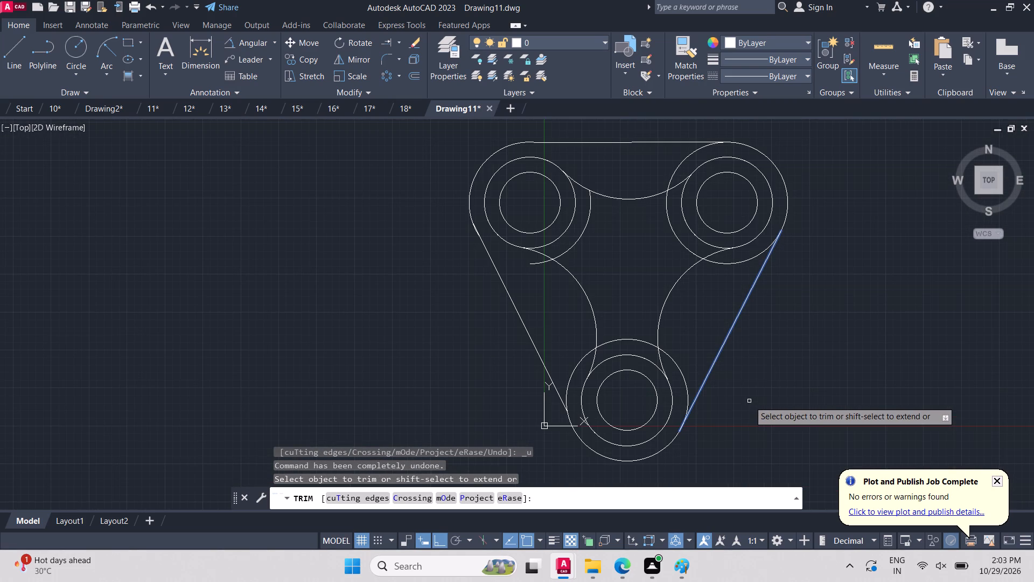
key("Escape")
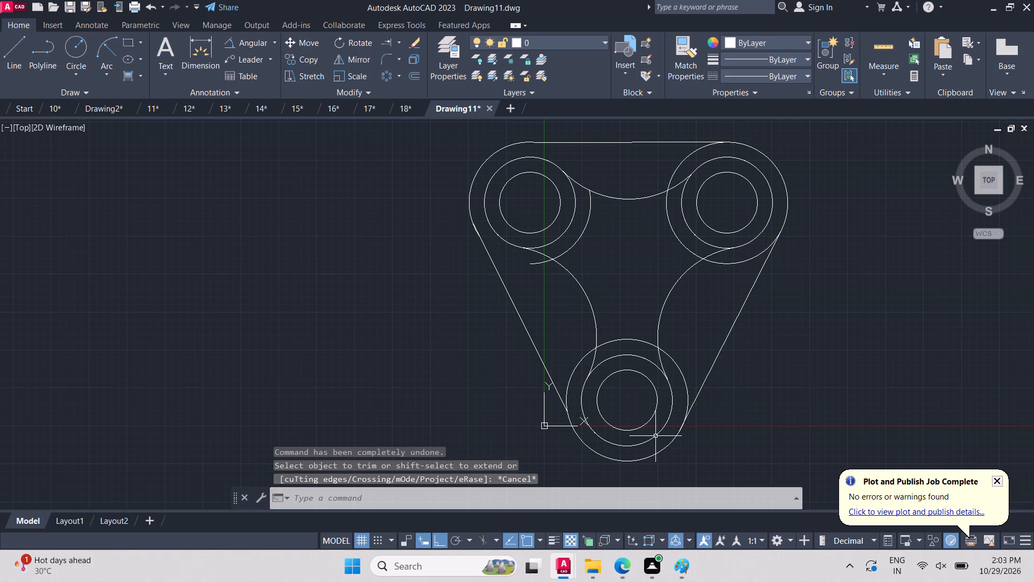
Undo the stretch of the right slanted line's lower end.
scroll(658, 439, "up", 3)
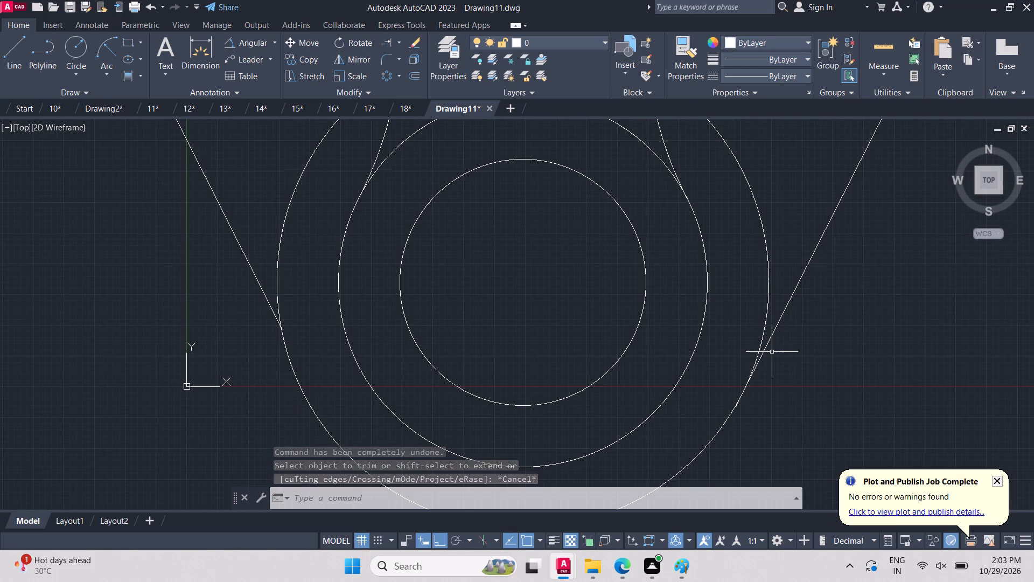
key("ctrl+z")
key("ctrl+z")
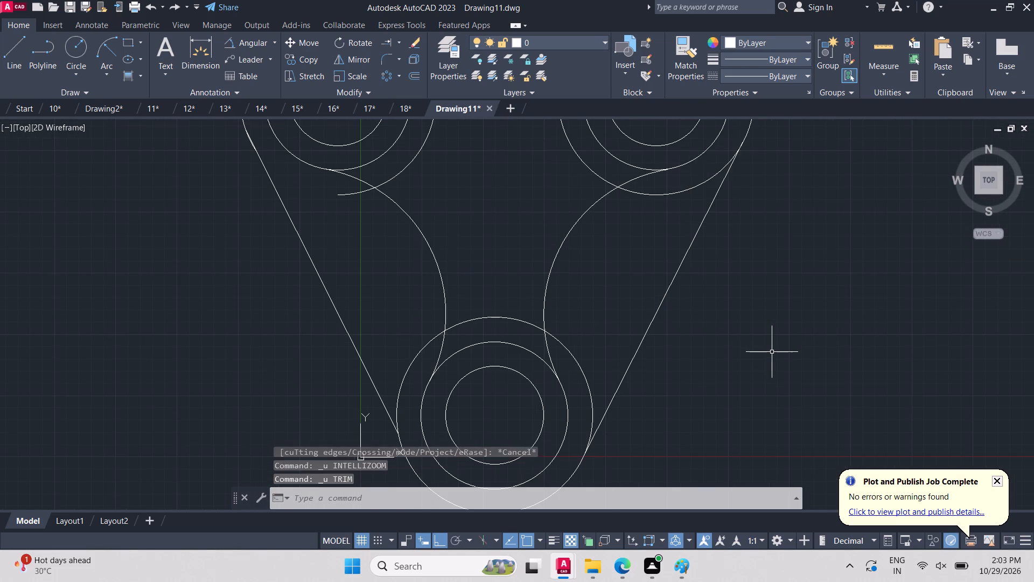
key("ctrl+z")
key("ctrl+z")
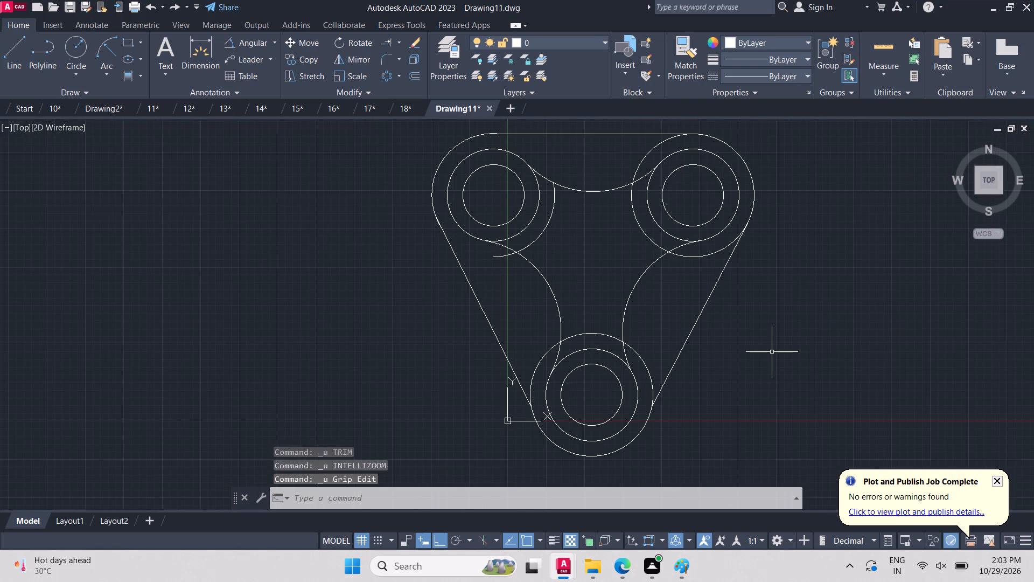
Examine where the right slanted line meets the bottom outer circle.
scroll(669, 390, "up", 1)
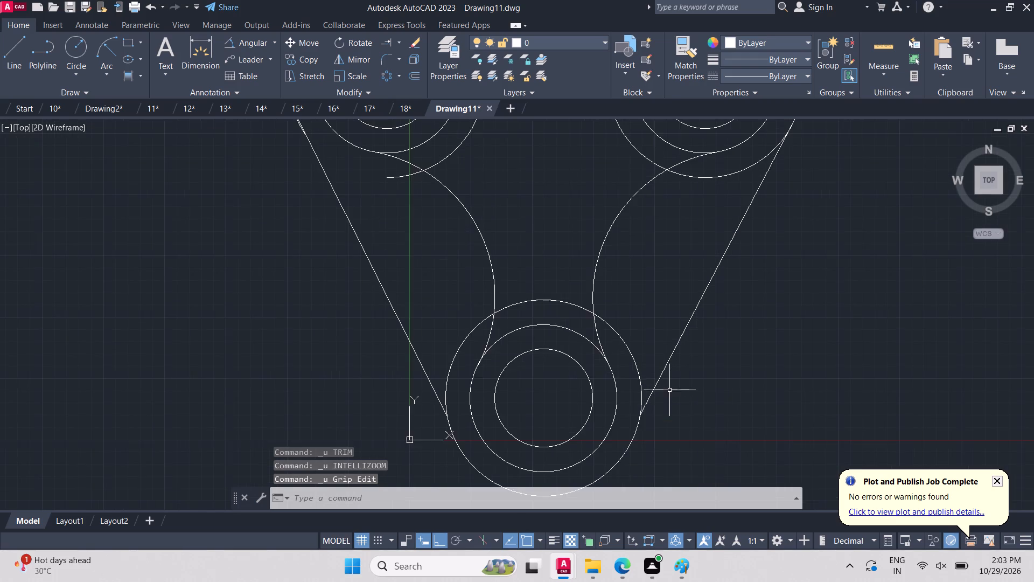
scroll(669, 390, "up", 2)
scroll(616, 460, "up", 1)
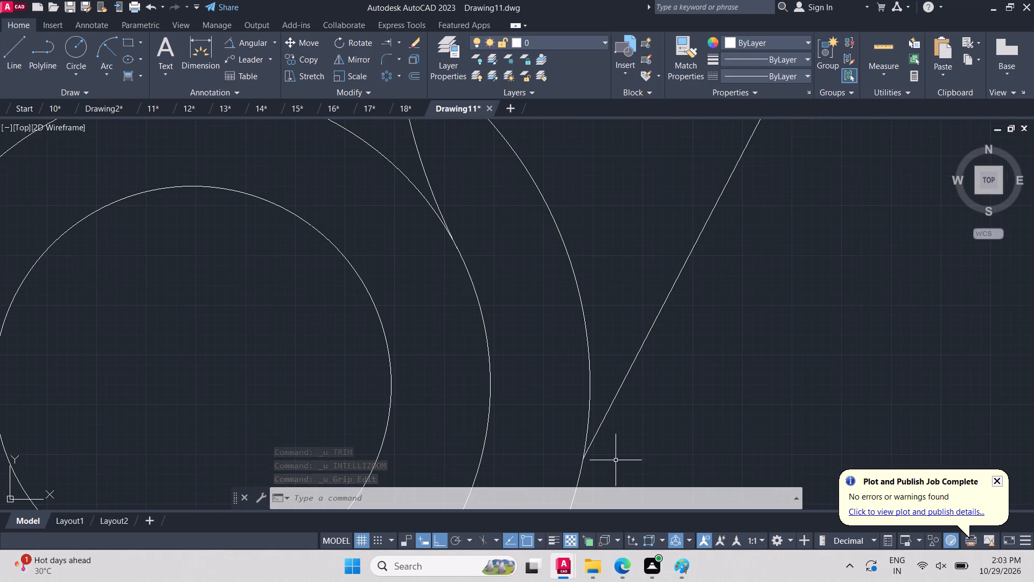
scroll(577, 459, "up", 1)
scroll(642, 416, "down", 3)
scroll(715, 301, "down", 1)
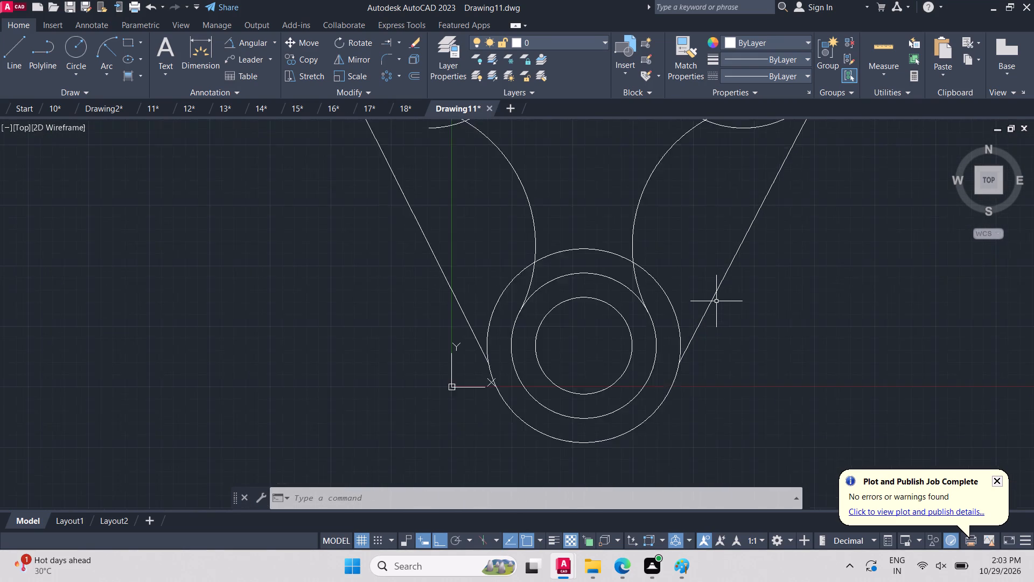
scroll(718, 301, "down", 2)
scroll(722, 278, "up", 3)
scroll(730, 266, "down", 3)
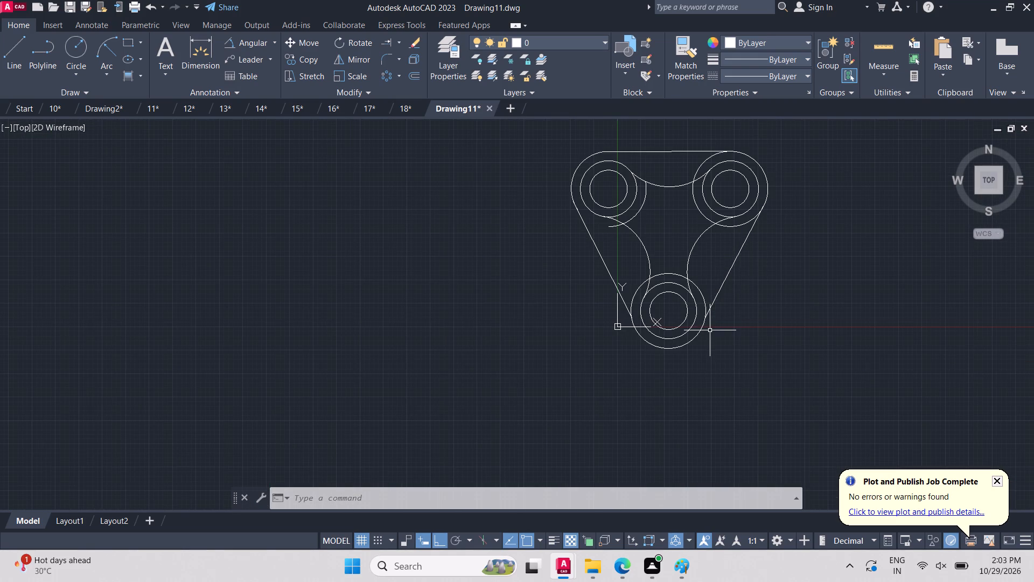
scroll(710, 330, "up", 3)
scroll(708, 328, "down", 3)
scroll(711, 313, "up", 1)
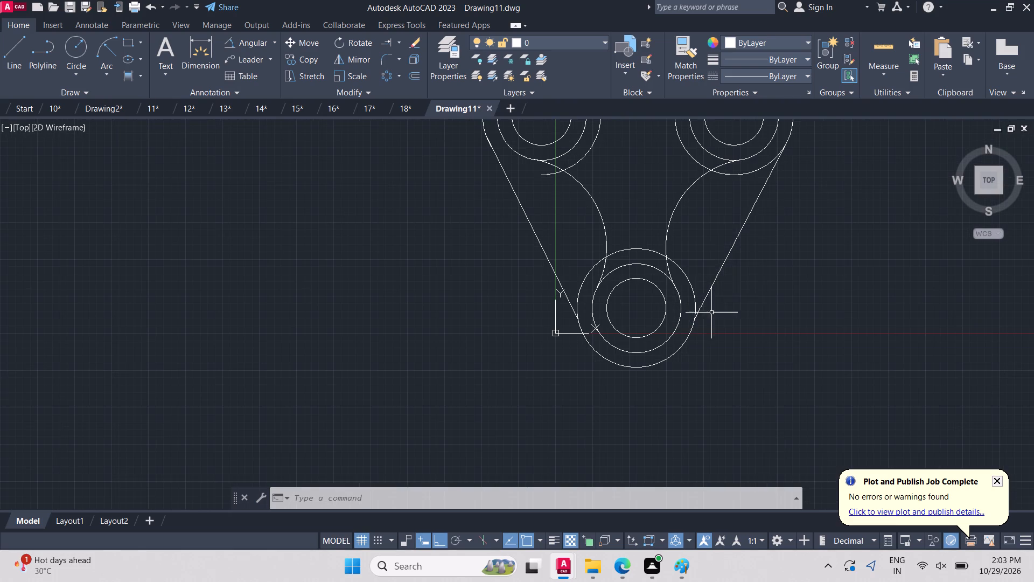
Delete the right slanted line between the upper-right and bottom outer circles.
left_click(767, 183)
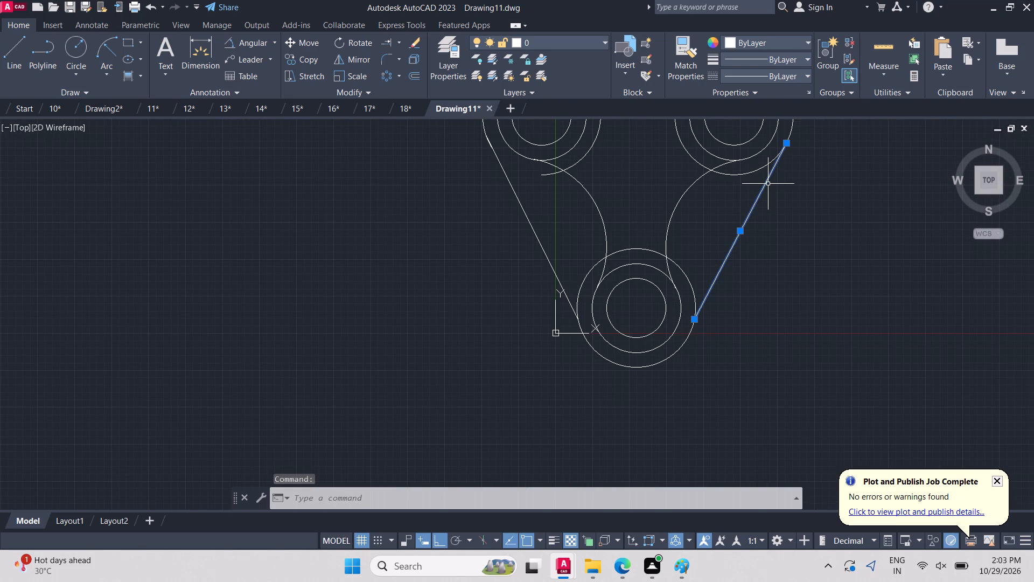
key("Delete")
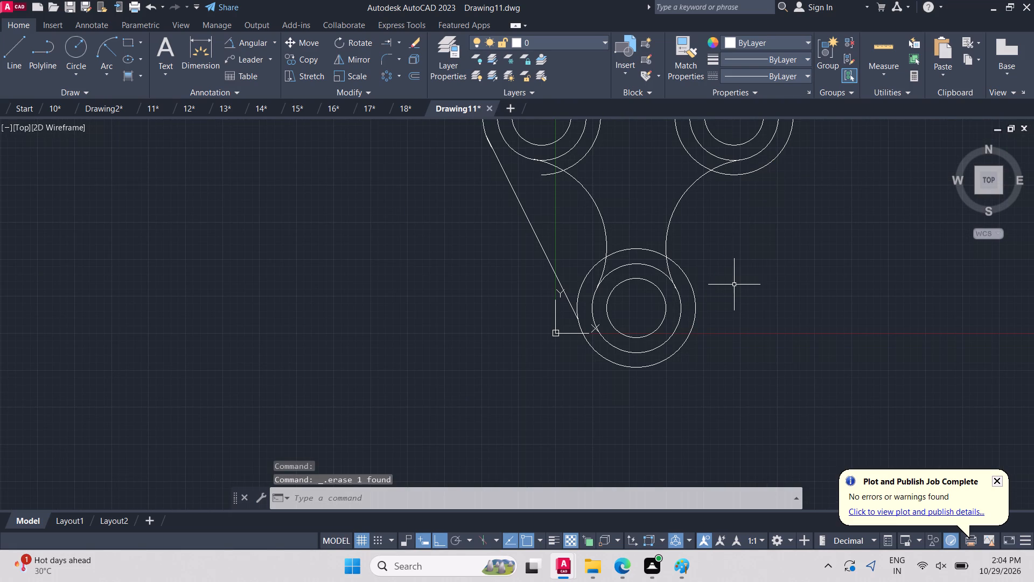
Draw a line from the bottom outer circle's lower-right edge to the upper-right outer circle's right edge, continuing with a horizontal segment outward.
key("l")
key("Return")
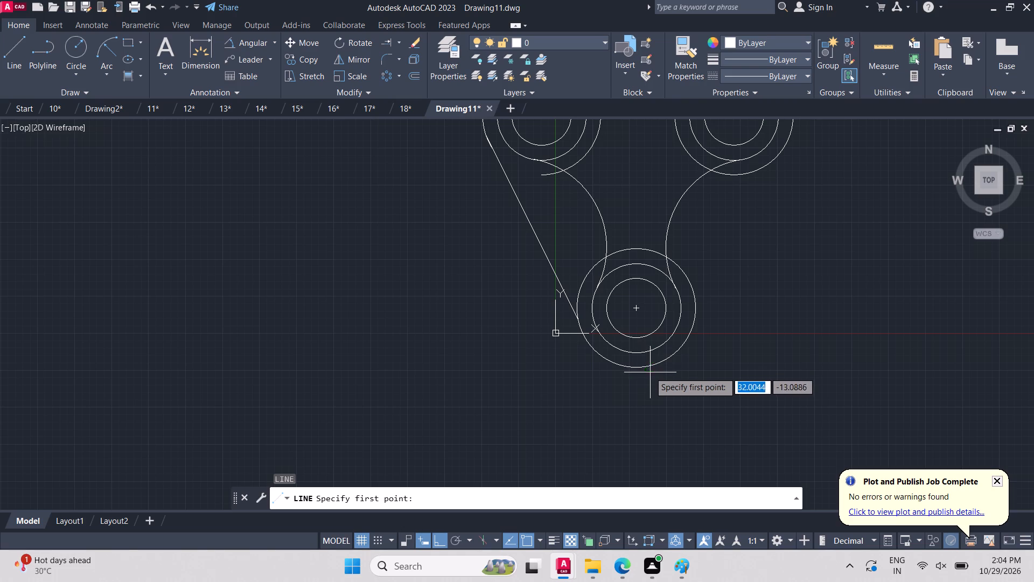
left_click(683, 348)
scroll(750, 245, "down", 3)
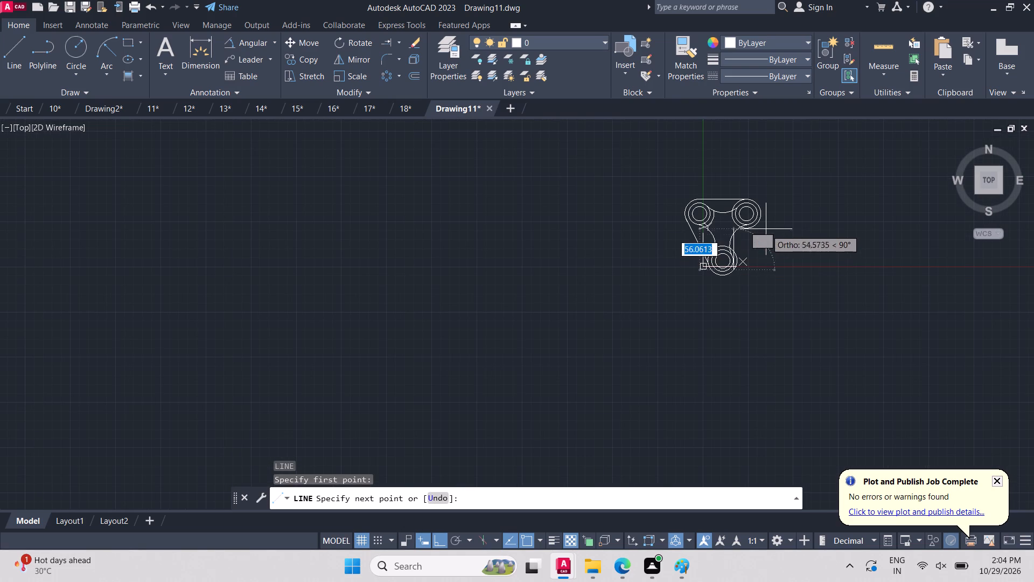
scroll(770, 223, "up", 3)
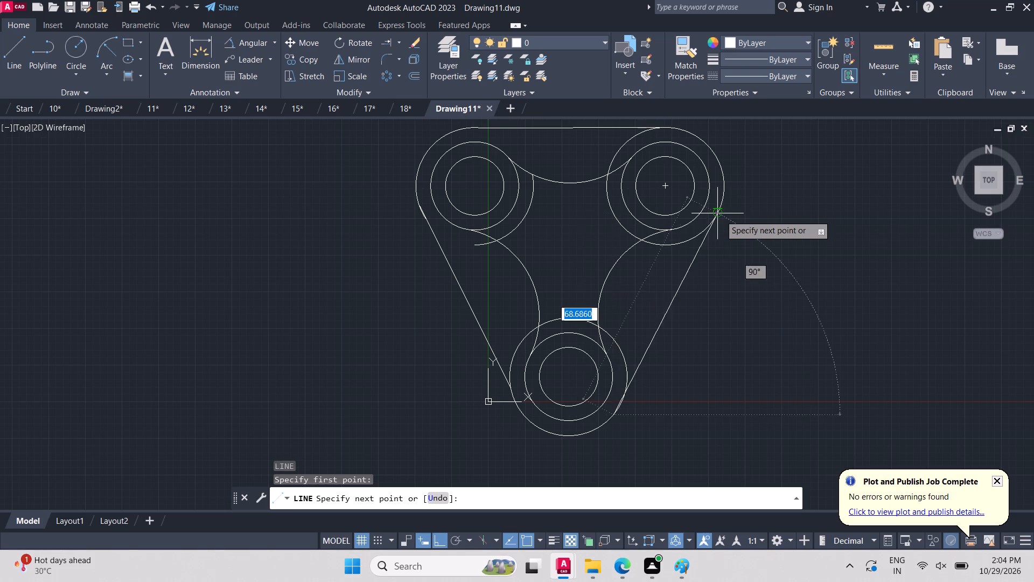
left_click(720, 214)
left_click(808, 224)
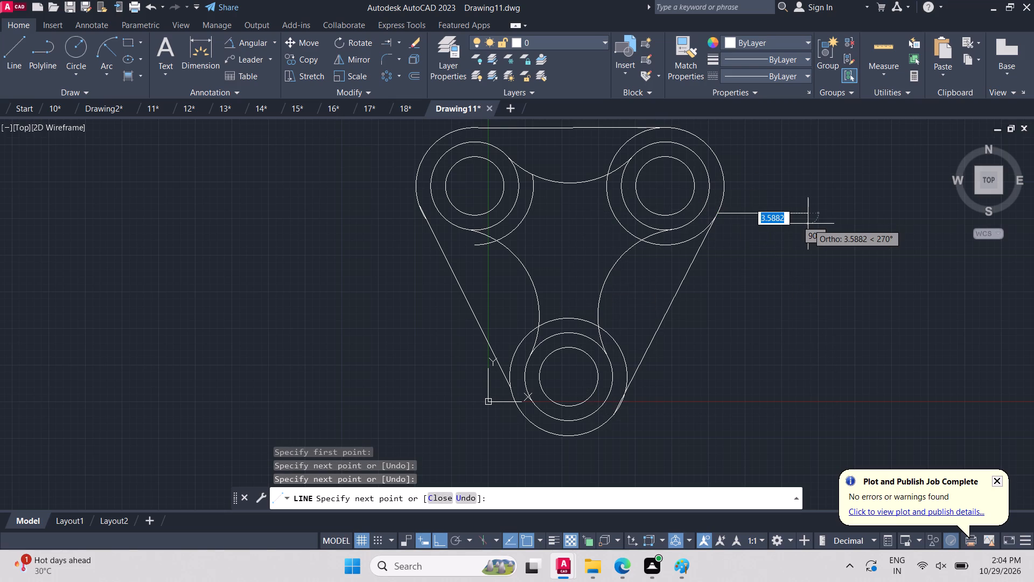
key("space")
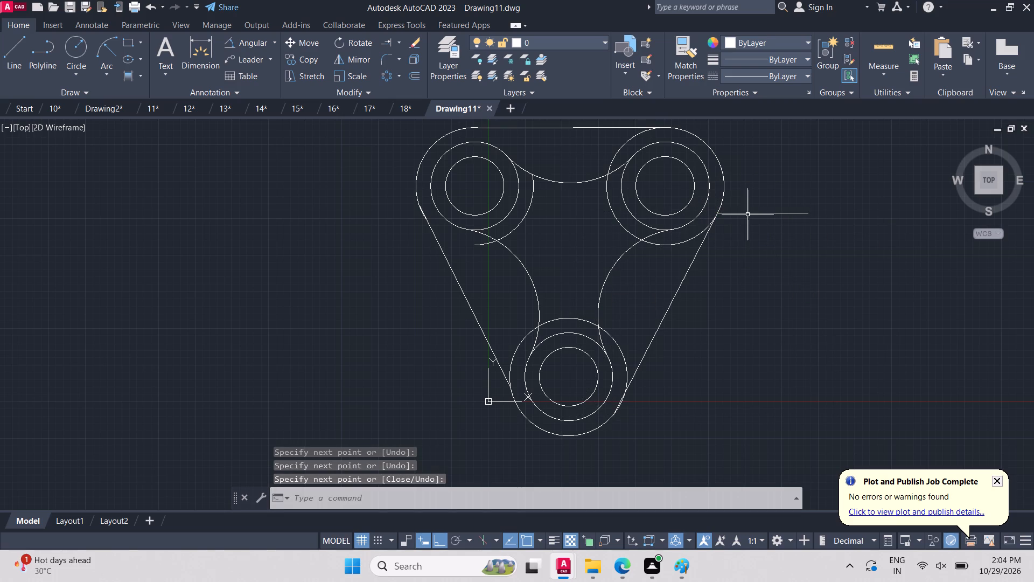
Delete the stray horizontal segment extending outward from the upper-right outer circle.
left_click(746, 213)
key("Delete")
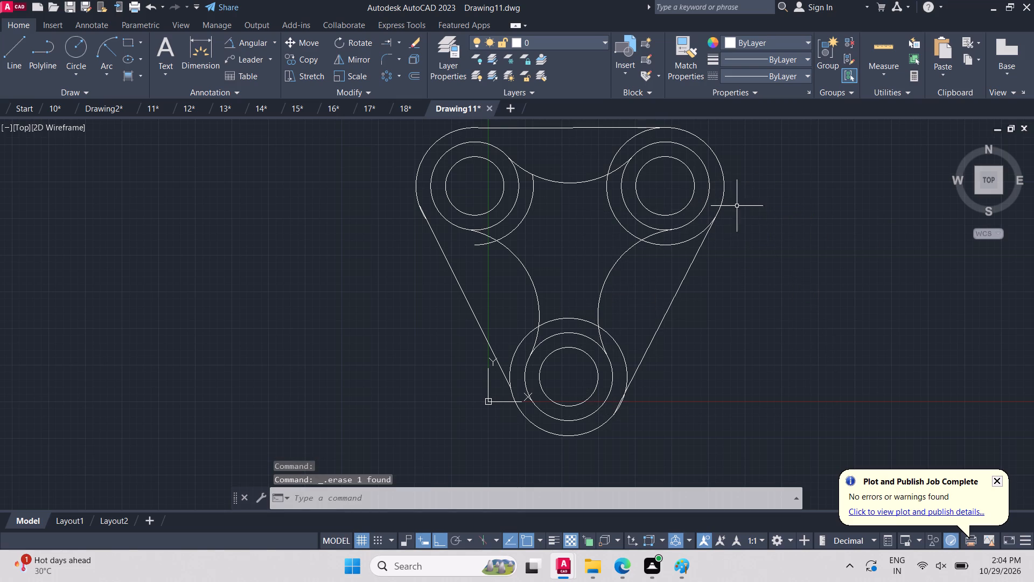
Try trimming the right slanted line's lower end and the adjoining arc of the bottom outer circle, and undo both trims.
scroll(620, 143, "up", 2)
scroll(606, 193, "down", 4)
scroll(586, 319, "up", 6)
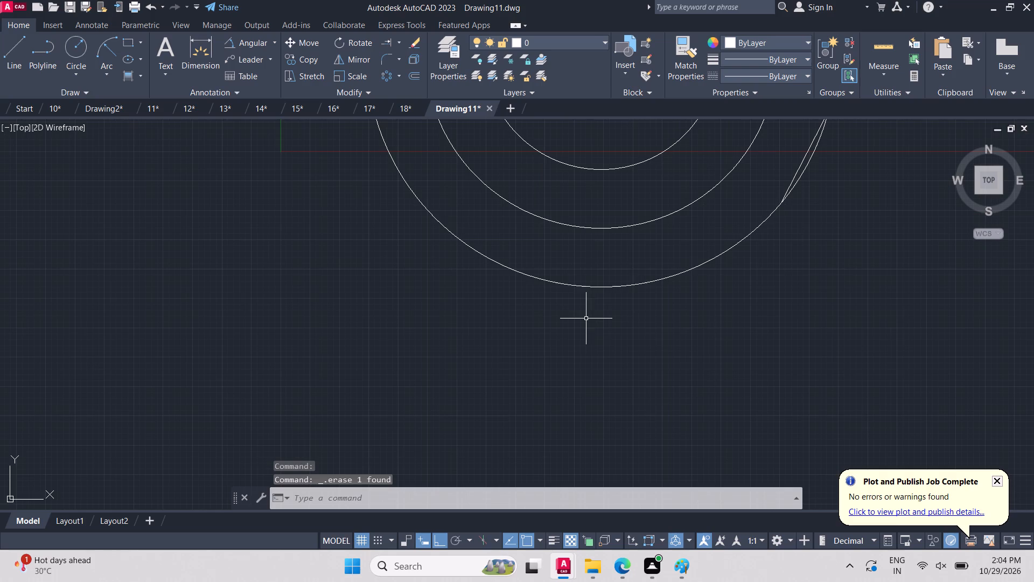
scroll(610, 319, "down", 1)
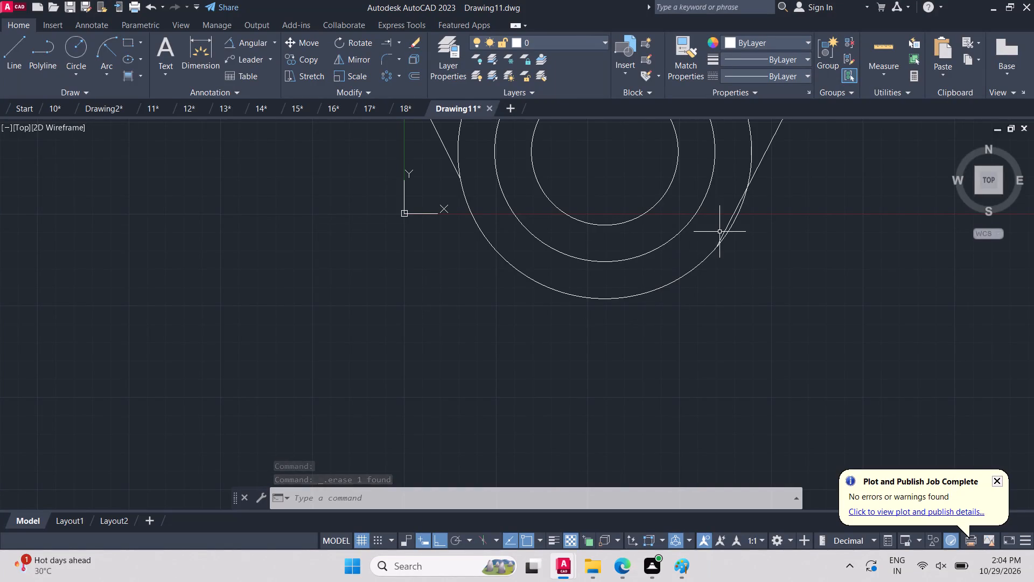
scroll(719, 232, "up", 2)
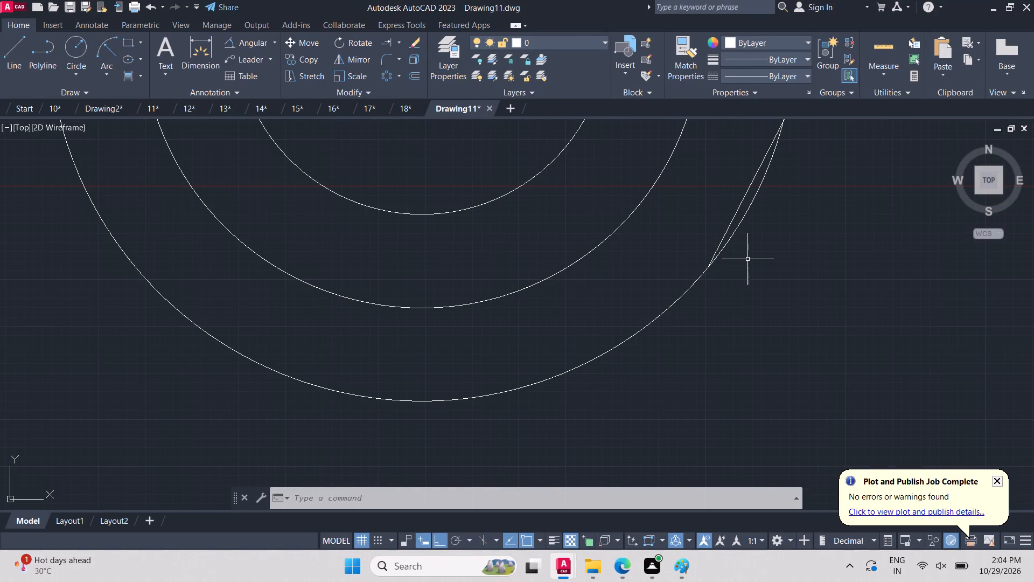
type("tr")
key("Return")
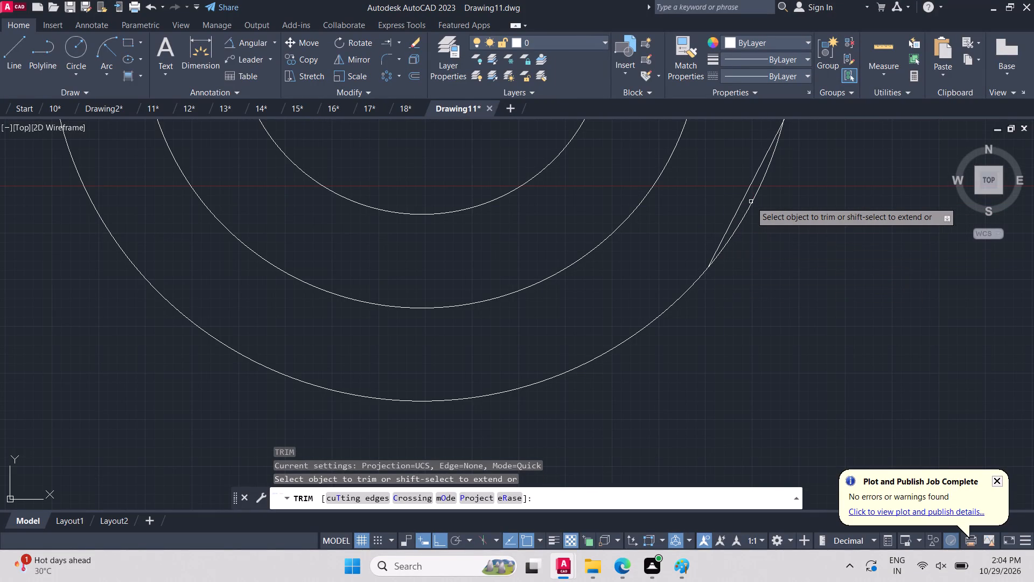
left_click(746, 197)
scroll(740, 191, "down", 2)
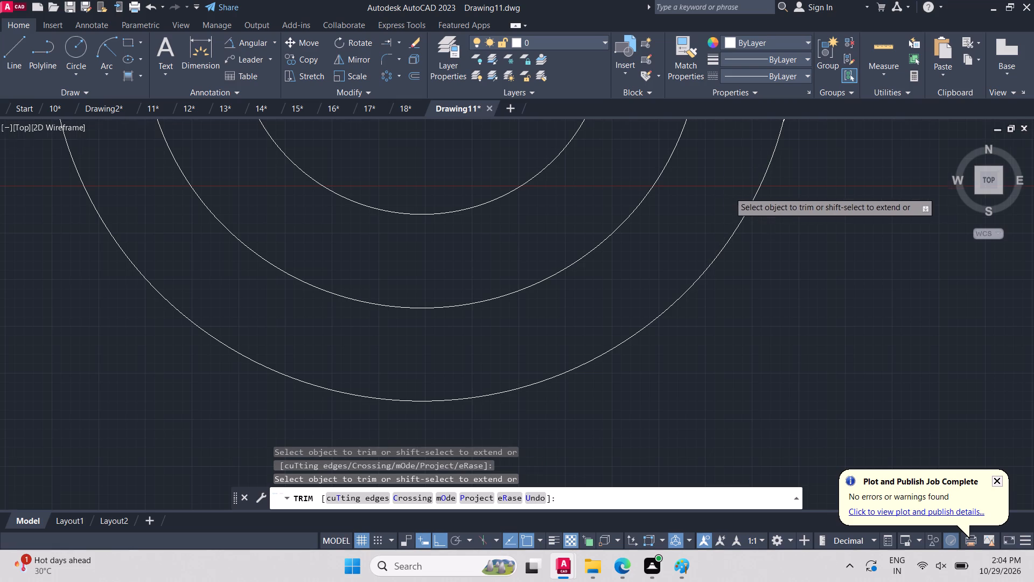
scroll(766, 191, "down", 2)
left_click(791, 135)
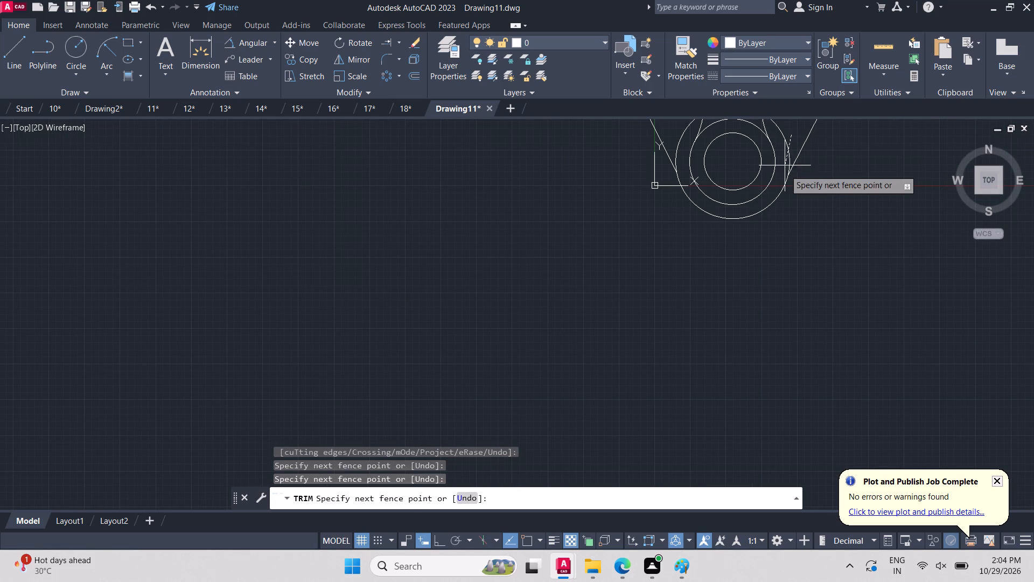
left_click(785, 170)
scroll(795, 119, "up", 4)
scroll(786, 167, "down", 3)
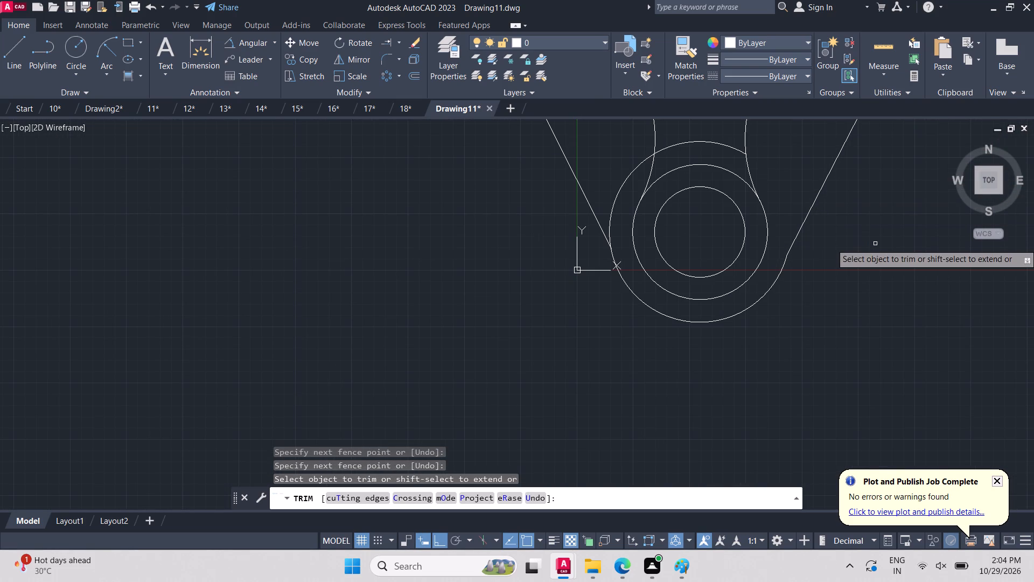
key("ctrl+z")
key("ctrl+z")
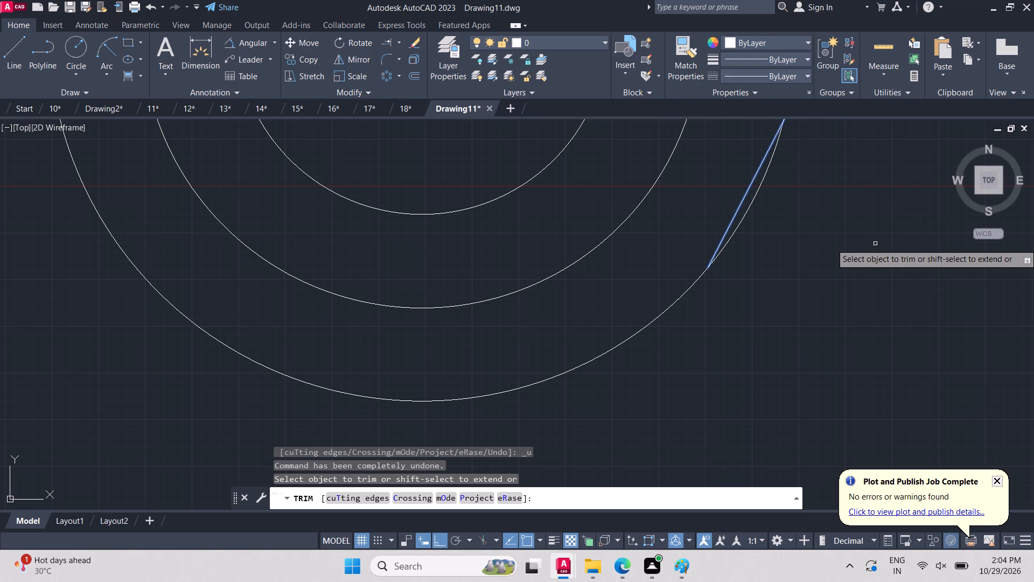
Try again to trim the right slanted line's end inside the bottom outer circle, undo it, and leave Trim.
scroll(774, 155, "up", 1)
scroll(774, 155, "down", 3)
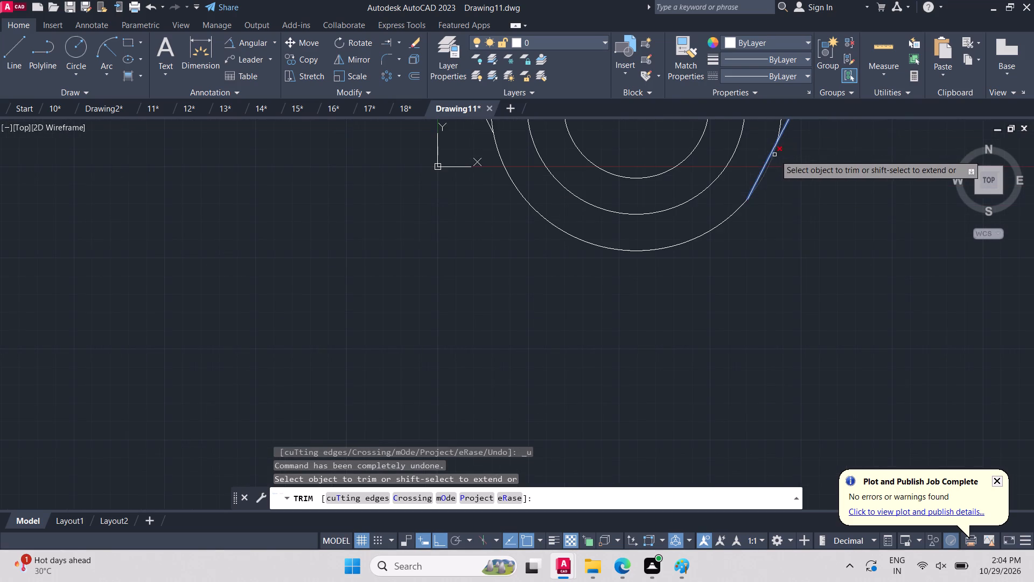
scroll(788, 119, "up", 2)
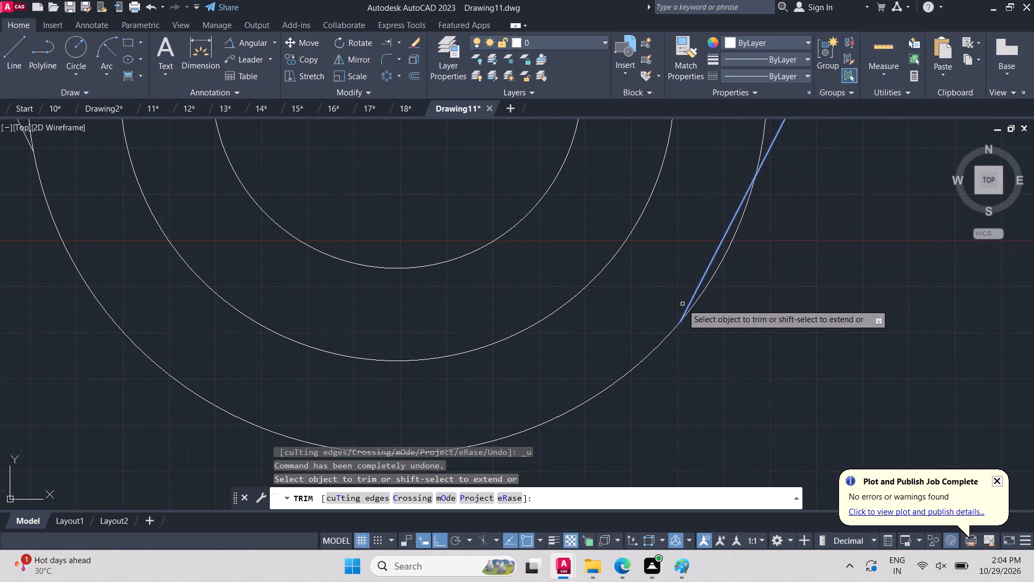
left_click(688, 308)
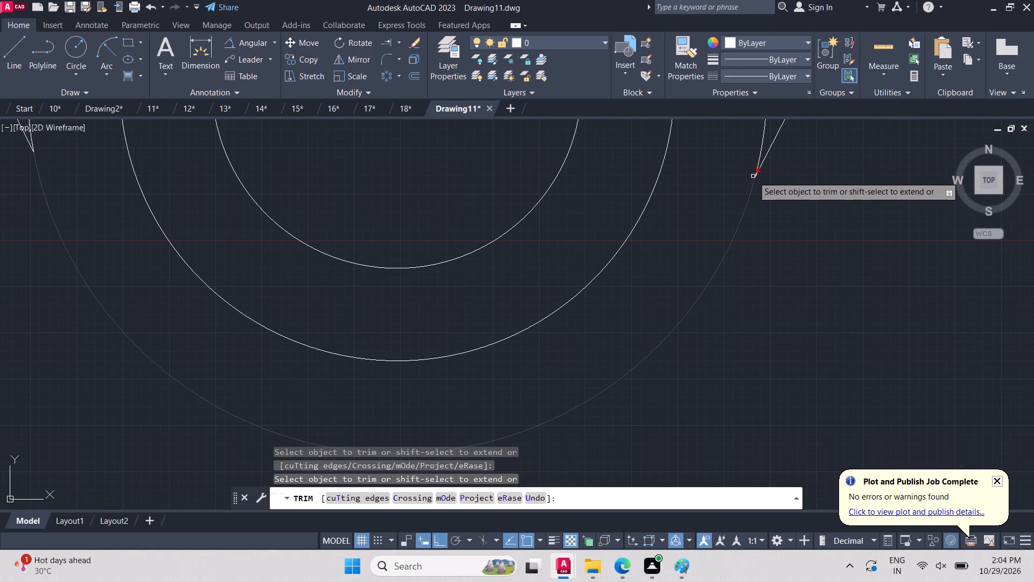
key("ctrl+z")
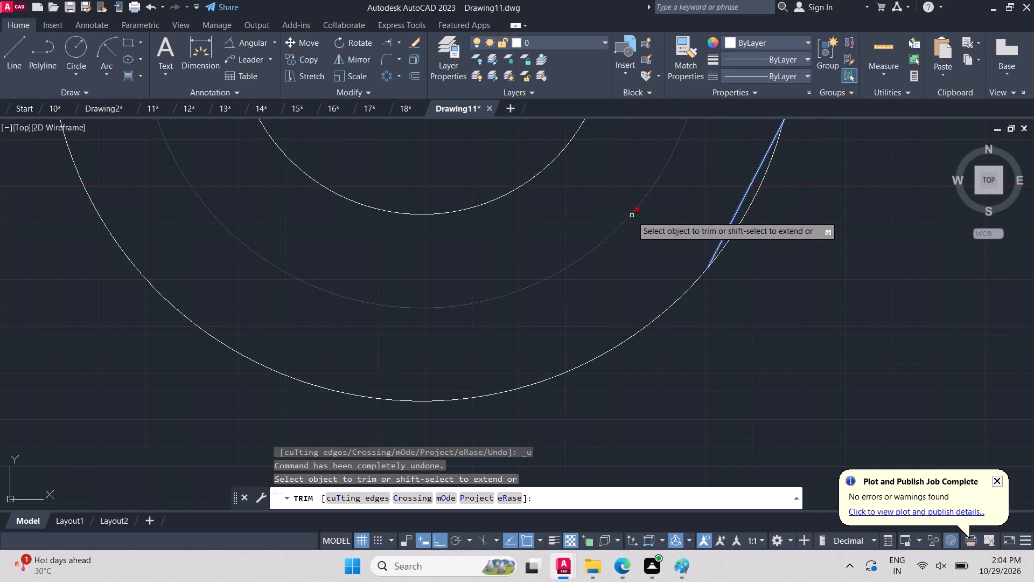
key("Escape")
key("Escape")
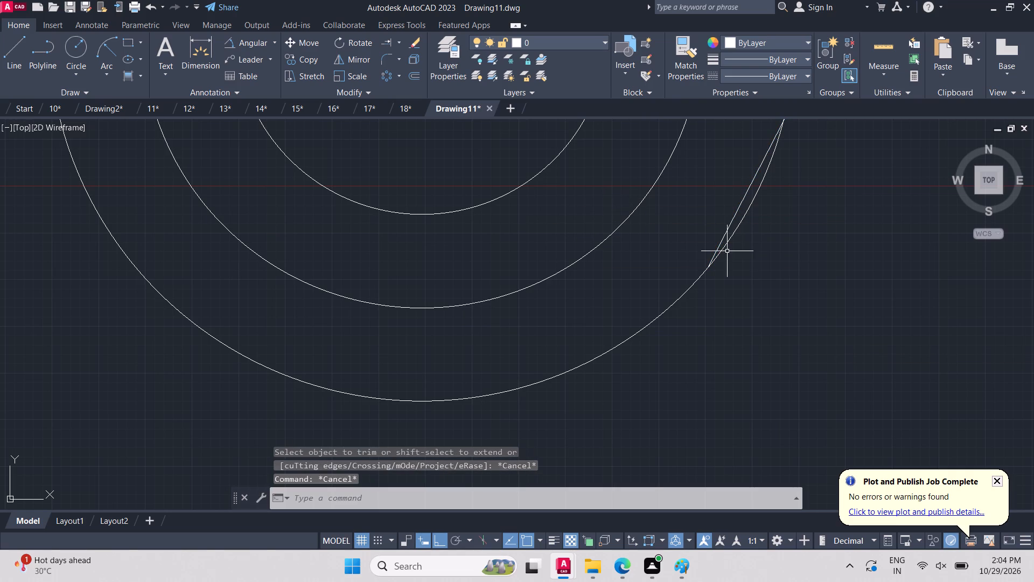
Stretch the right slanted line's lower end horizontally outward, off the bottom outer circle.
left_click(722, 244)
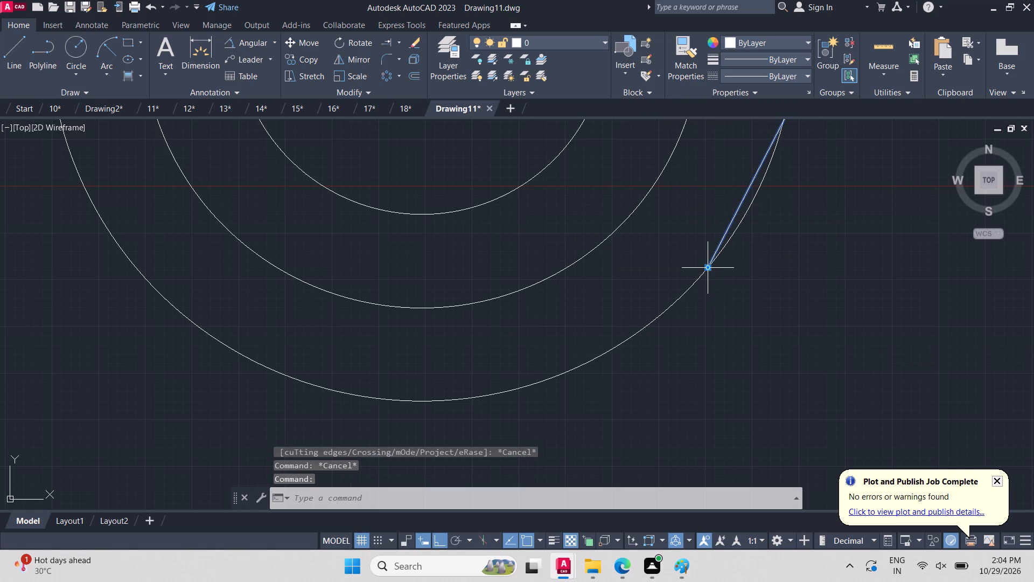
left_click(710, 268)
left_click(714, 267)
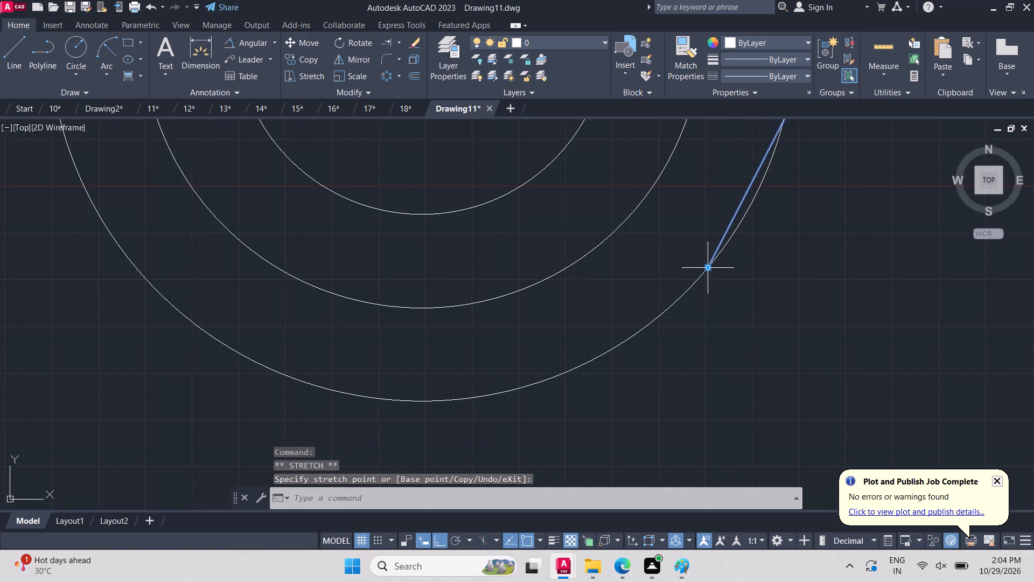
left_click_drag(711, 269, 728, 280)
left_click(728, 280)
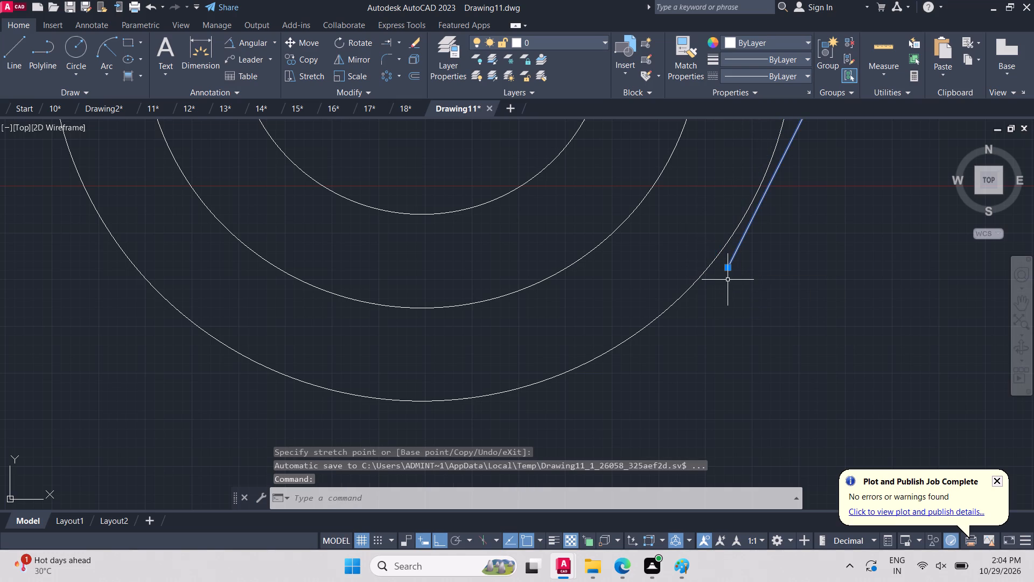
Stretch the right slanted line's lower end back onto the bottom outer circle, slightly above its original endpoint.
left_click(728, 268)
left_click_drag(728, 267, 714, 258)
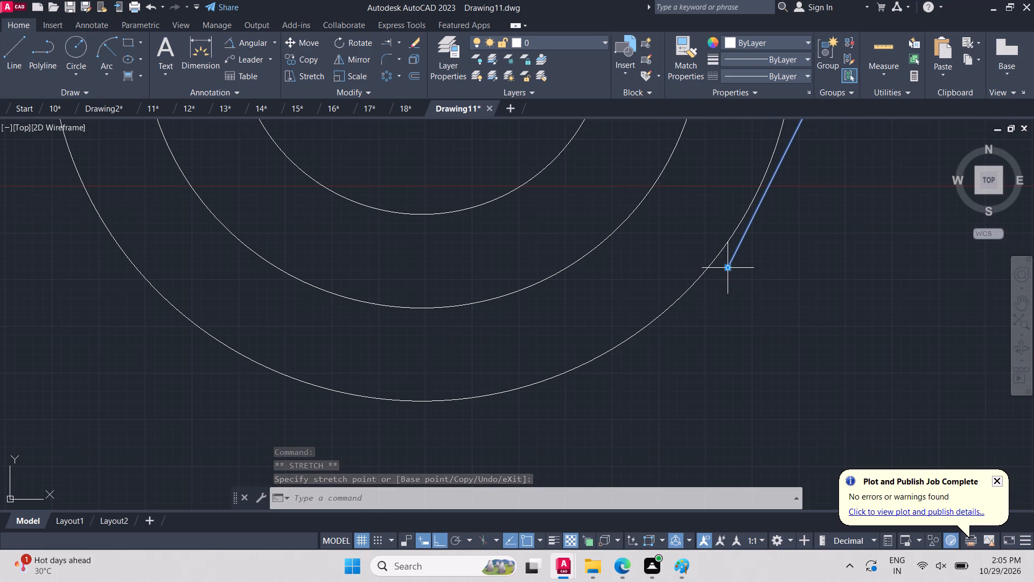
left_click_drag(730, 266, 726, 265)
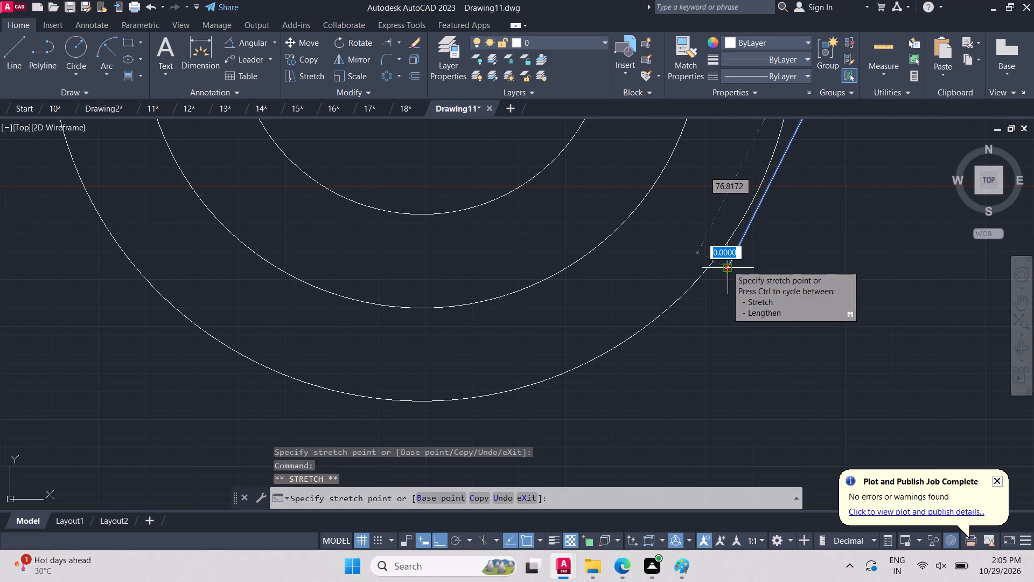
left_click_drag(726, 265, 721, 260)
left_click(721, 260)
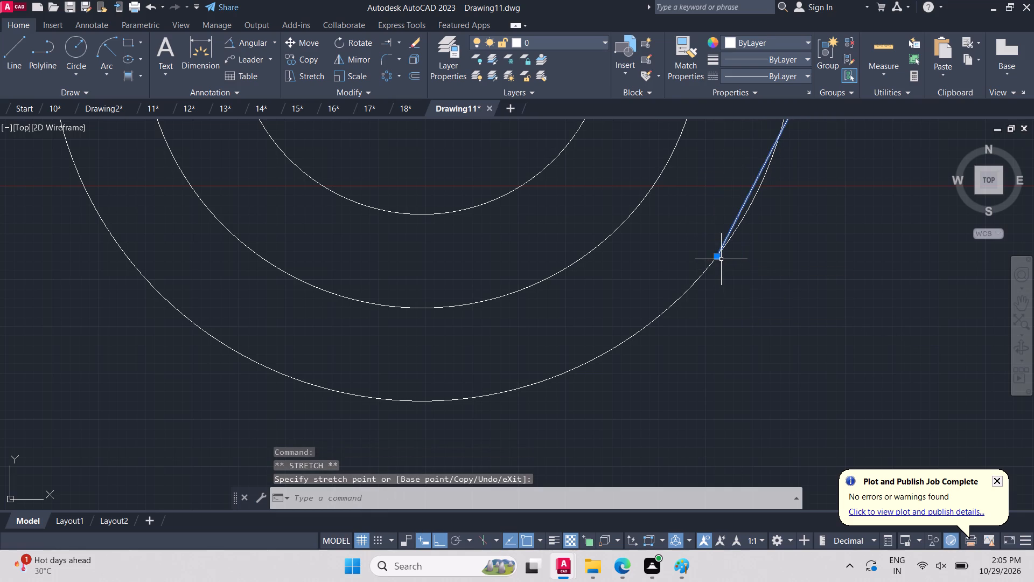
scroll(789, 178, "up", 1)
scroll(789, 178, "down", 1)
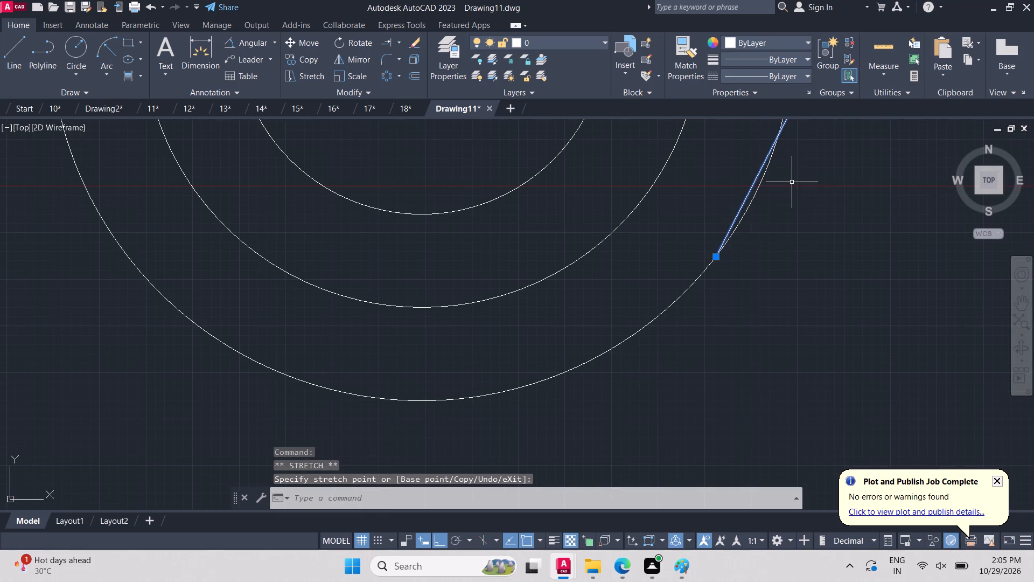
left_click_drag(717, 257, 723, 260)
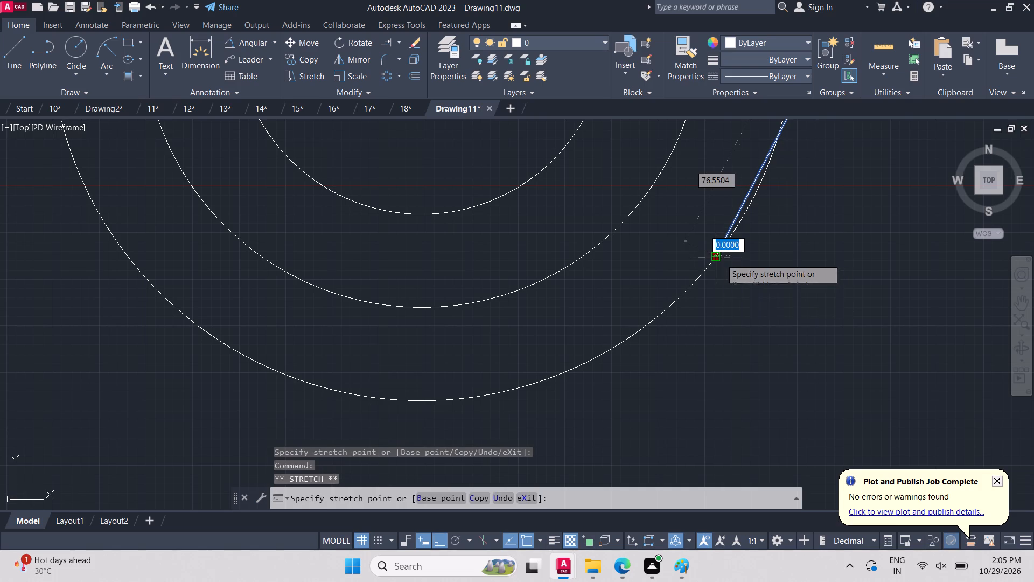
left_click_drag(723, 260, 721, 262)
left_click(721, 262)
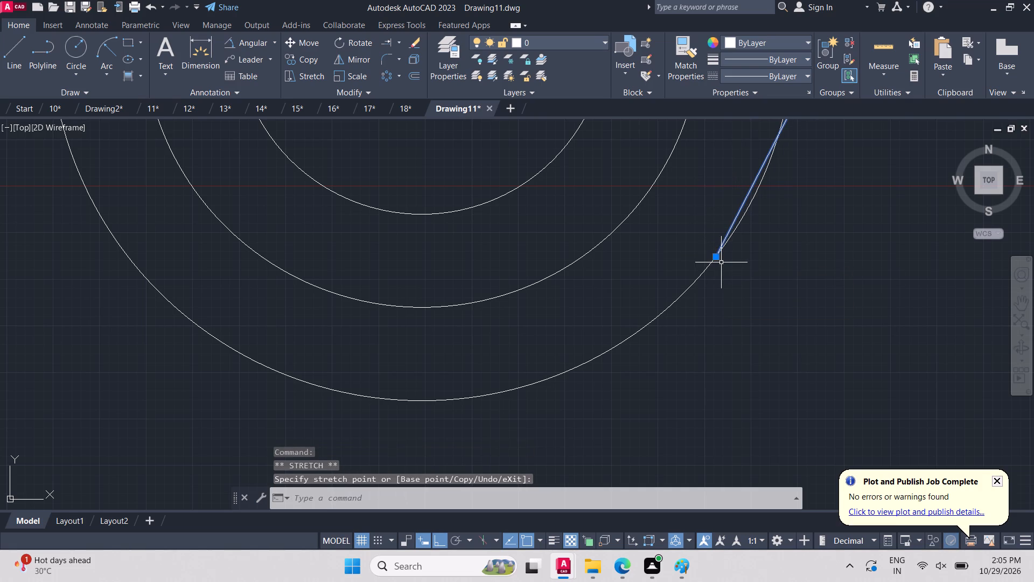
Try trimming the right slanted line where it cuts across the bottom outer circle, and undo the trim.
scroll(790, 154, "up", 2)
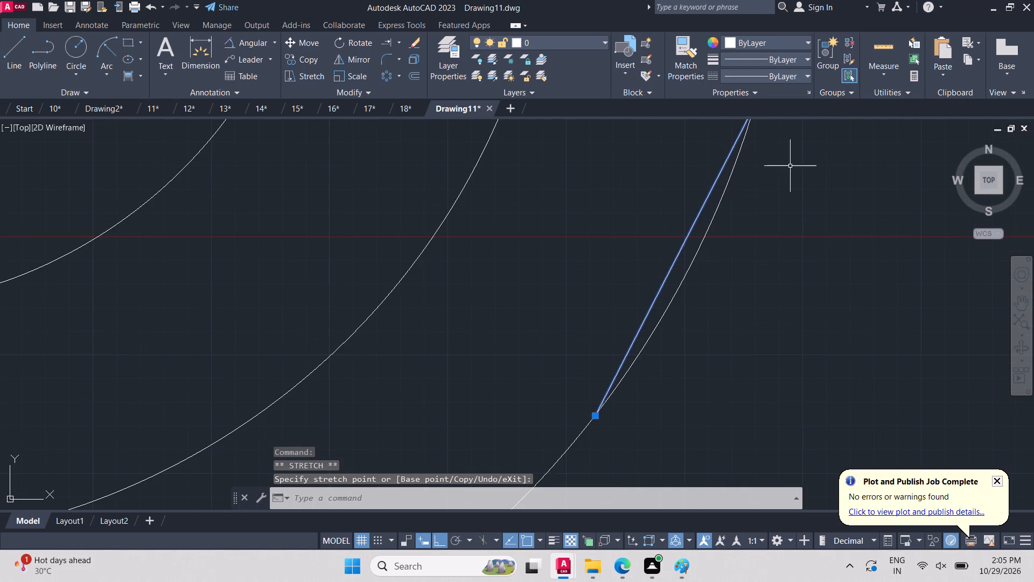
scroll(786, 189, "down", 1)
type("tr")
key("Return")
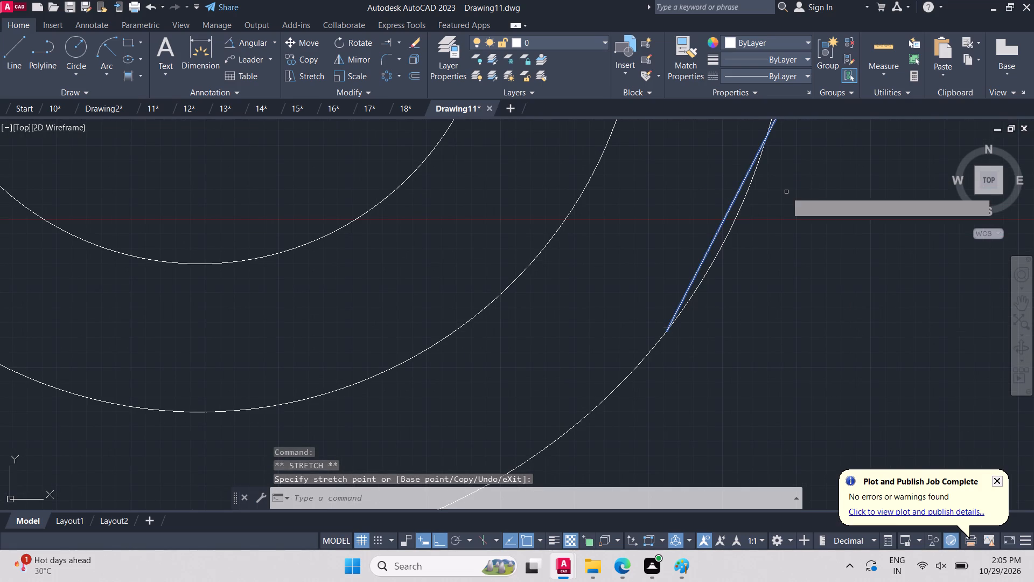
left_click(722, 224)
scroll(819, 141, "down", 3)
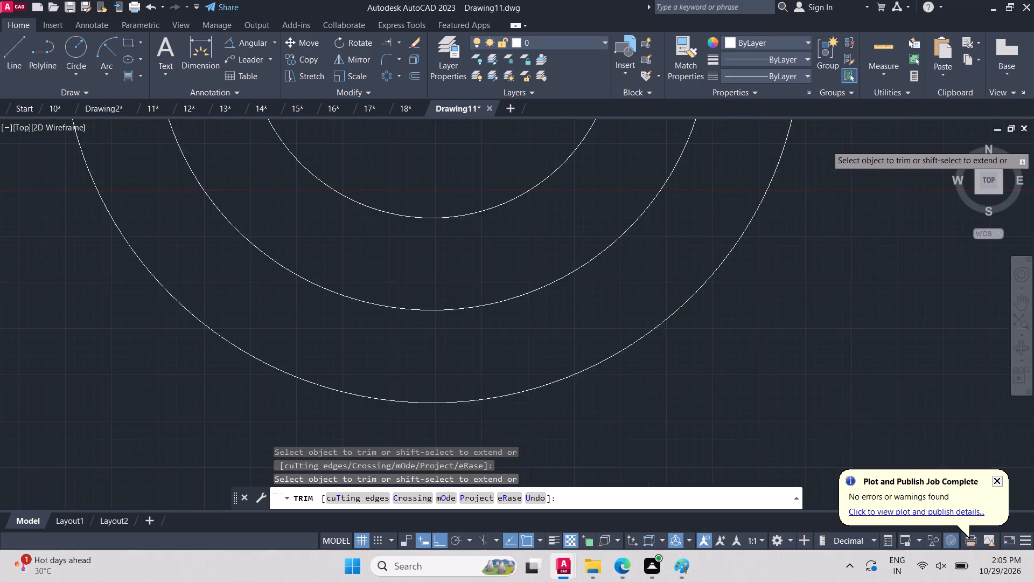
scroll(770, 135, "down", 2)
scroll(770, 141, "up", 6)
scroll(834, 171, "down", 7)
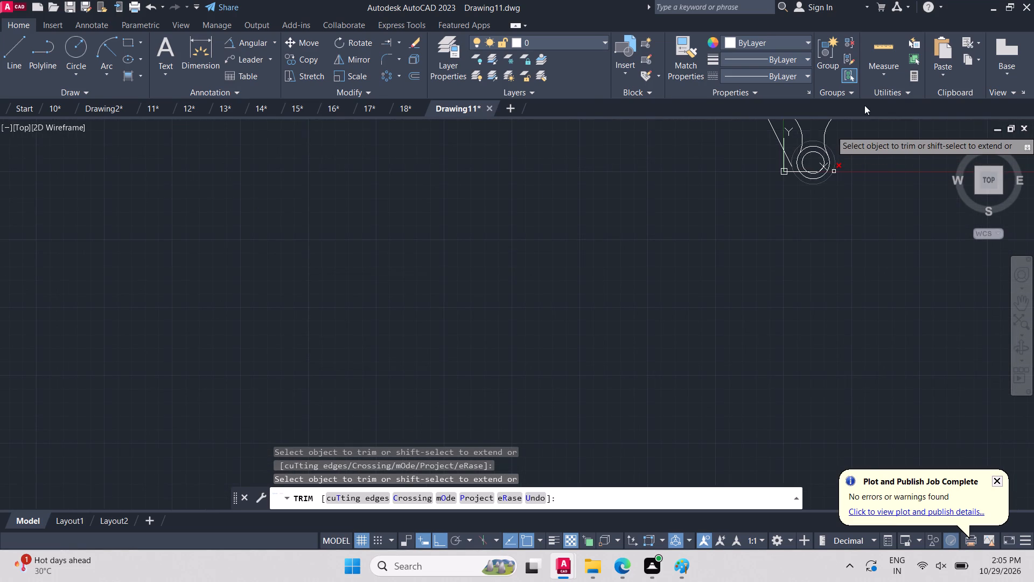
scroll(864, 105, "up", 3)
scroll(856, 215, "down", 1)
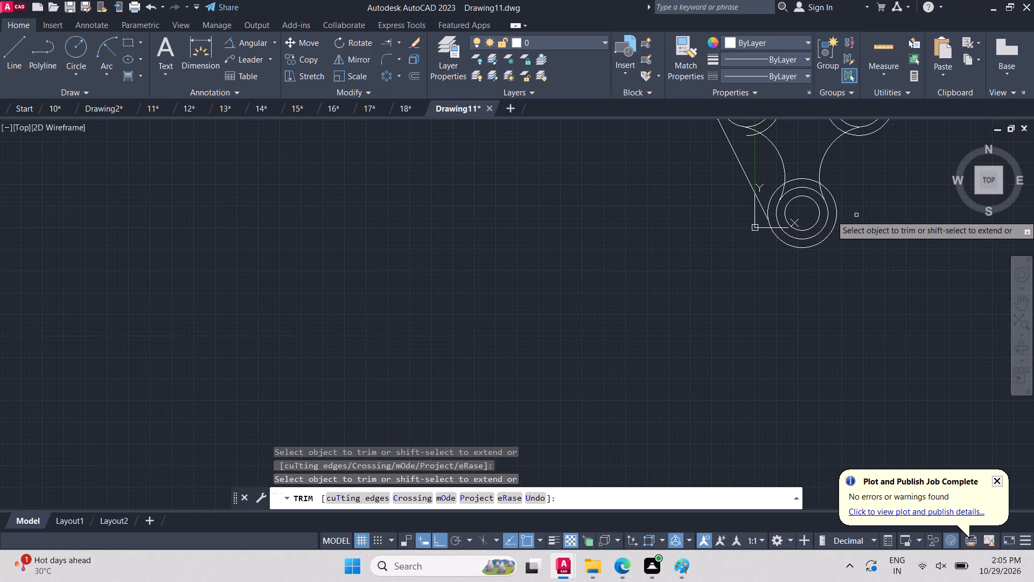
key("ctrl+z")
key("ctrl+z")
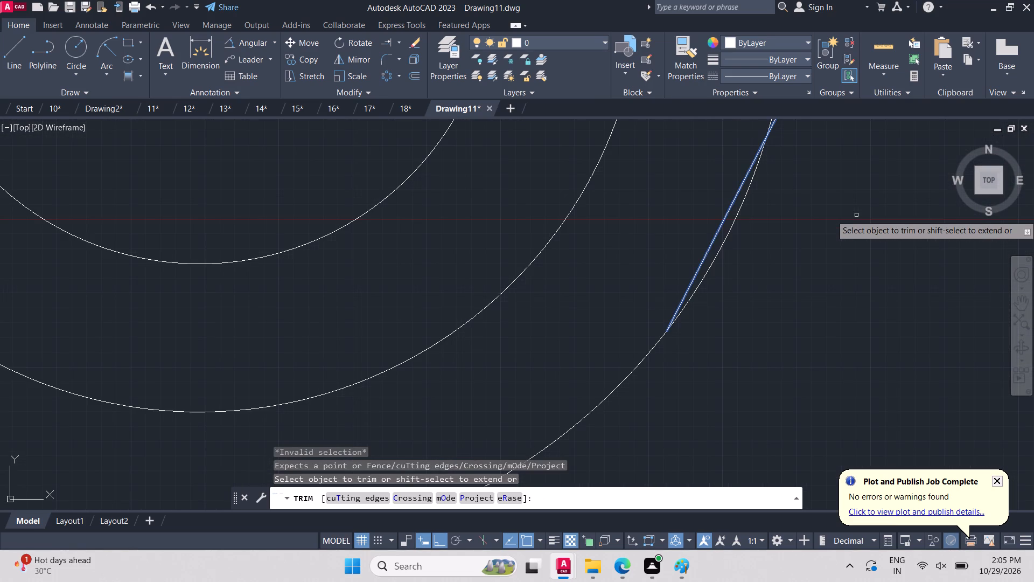
Trim away the right slanted line that cuts across the bottom outer circle, and leave the Trim command.
scroll(744, 192, "up", 2)
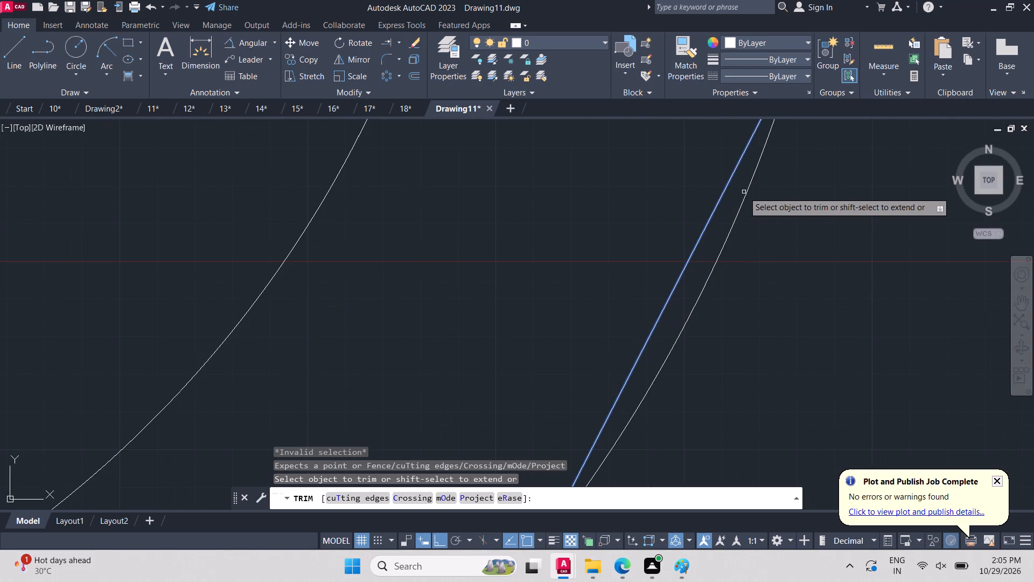
left_click(733, 194)
left_click(694, 161)
scroll(855, 213, "down", 4)
scroll(912, 146, "down", 1)
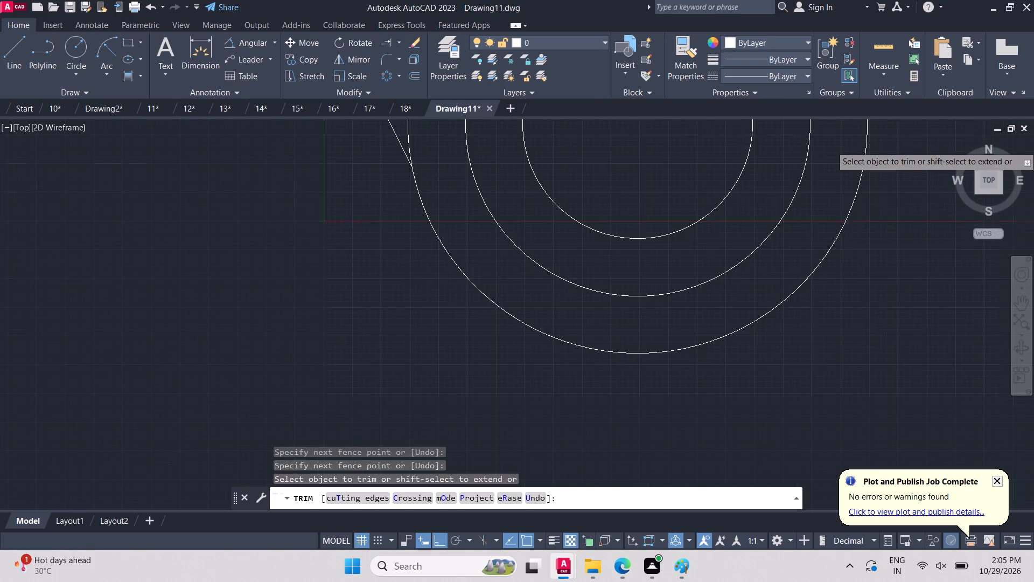
scroll(912, 146, "down", 2)
scroll(902, 150, "up", 3)
scroll(908, 163, "down", 4)
scroll(818, 174, "up", 4)
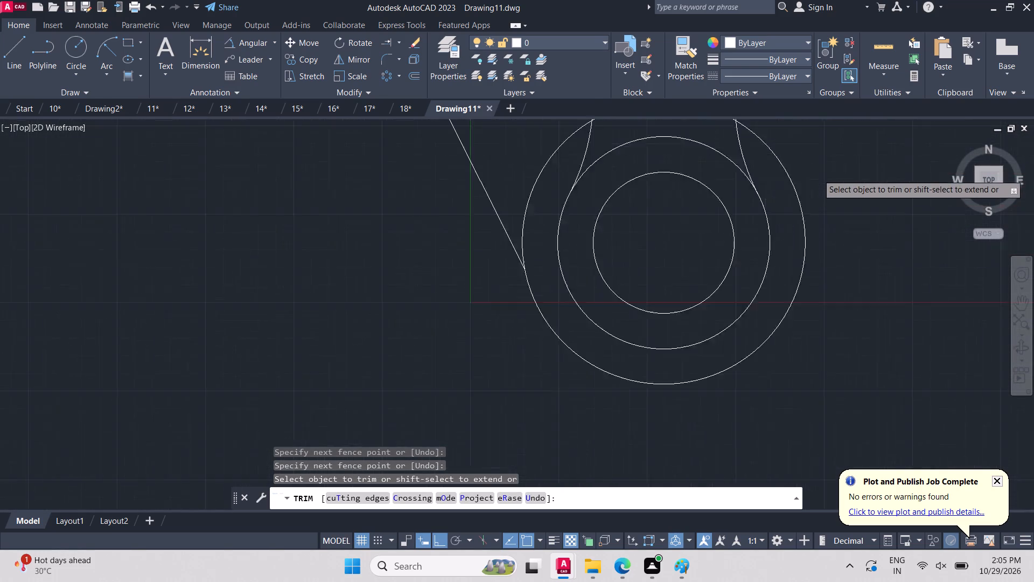
scroll(603, 246, "down", 5)
scroll(634, 219, "up", 1)
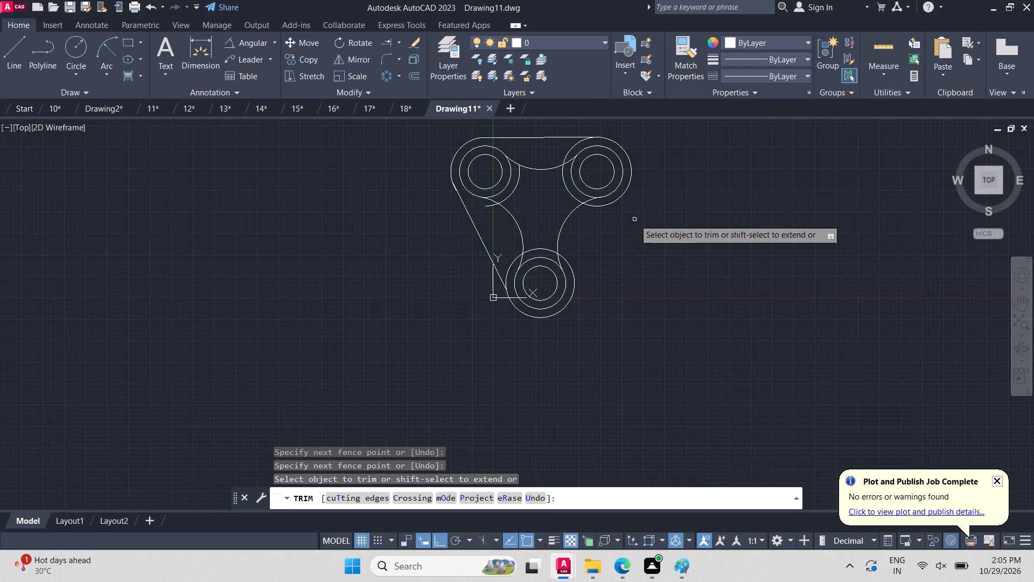
key("l")
key("Return")
key("Escape")
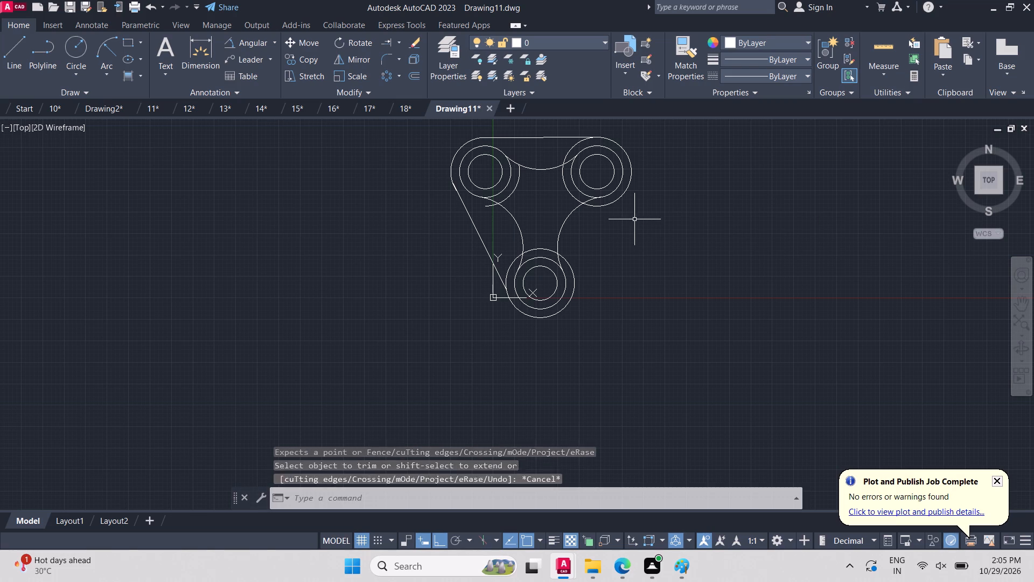
key("Escape")
key("Escape")
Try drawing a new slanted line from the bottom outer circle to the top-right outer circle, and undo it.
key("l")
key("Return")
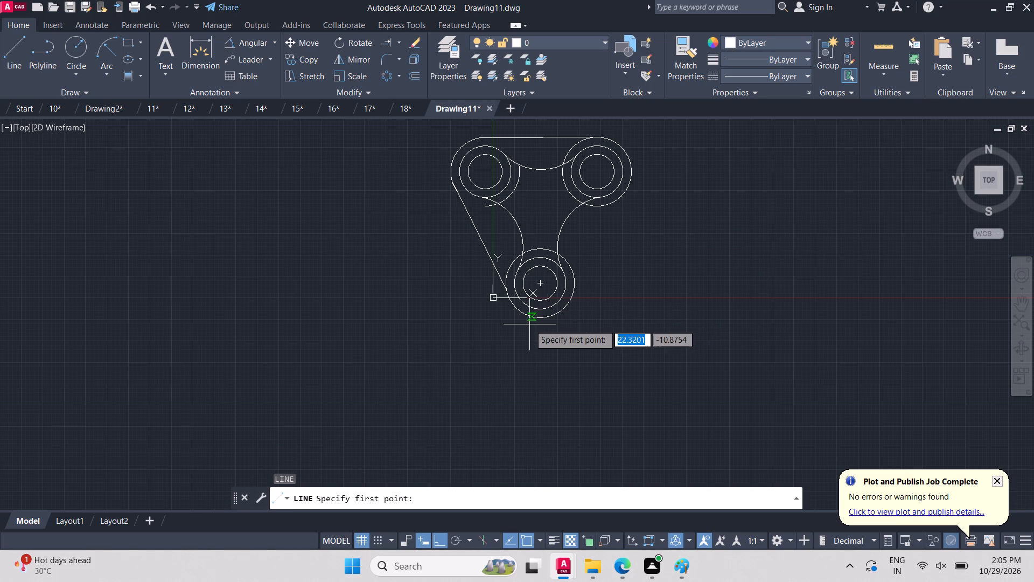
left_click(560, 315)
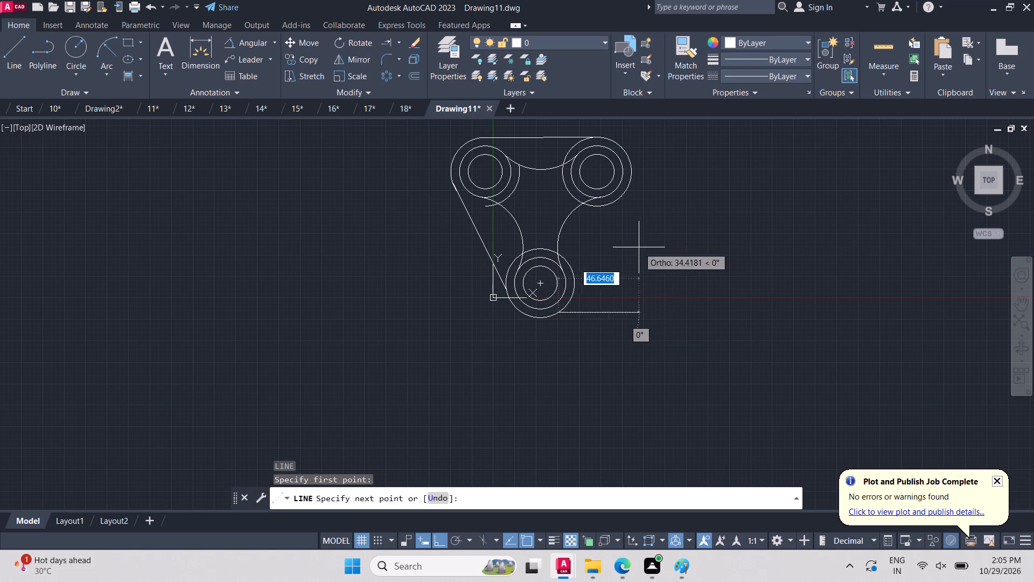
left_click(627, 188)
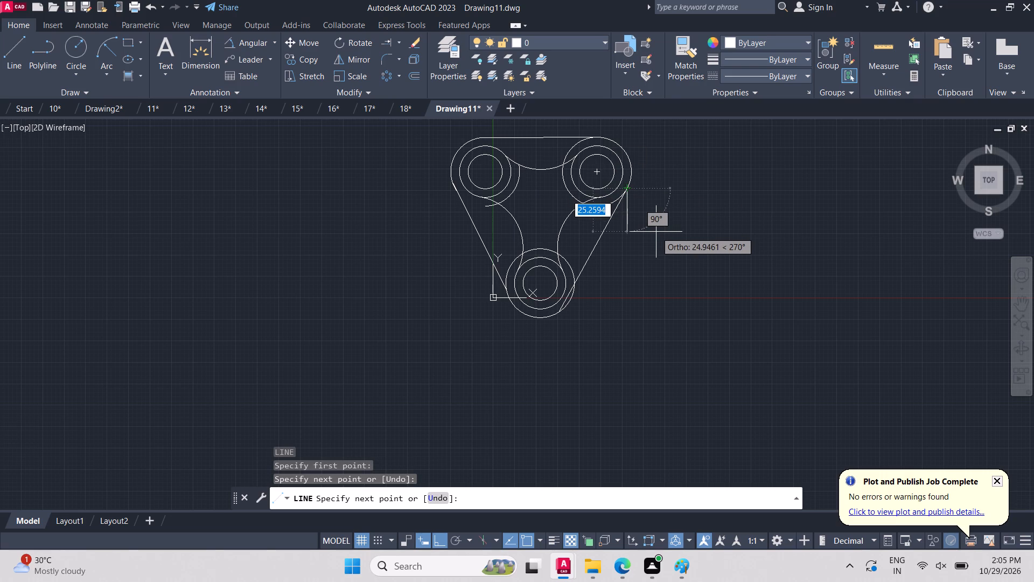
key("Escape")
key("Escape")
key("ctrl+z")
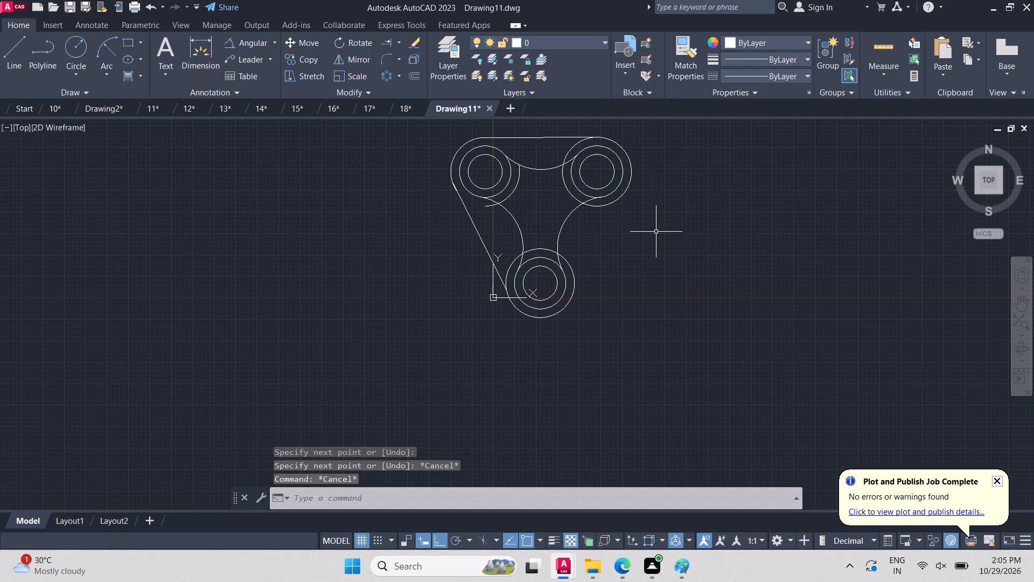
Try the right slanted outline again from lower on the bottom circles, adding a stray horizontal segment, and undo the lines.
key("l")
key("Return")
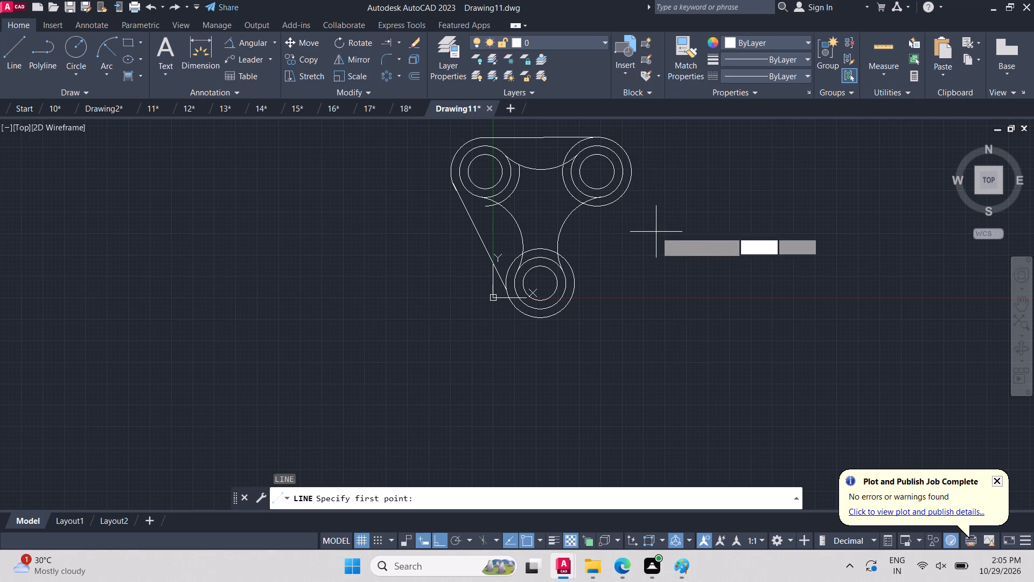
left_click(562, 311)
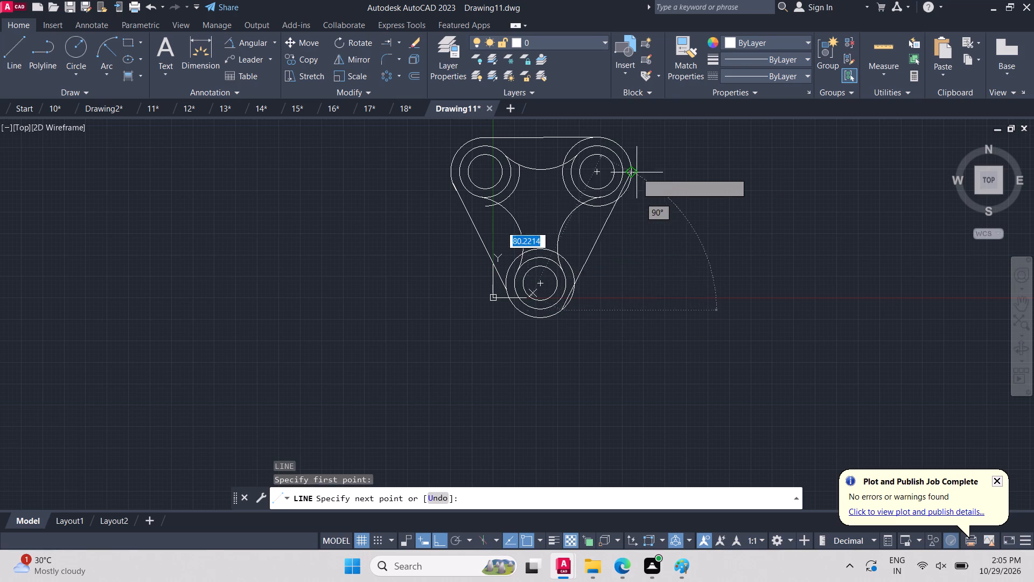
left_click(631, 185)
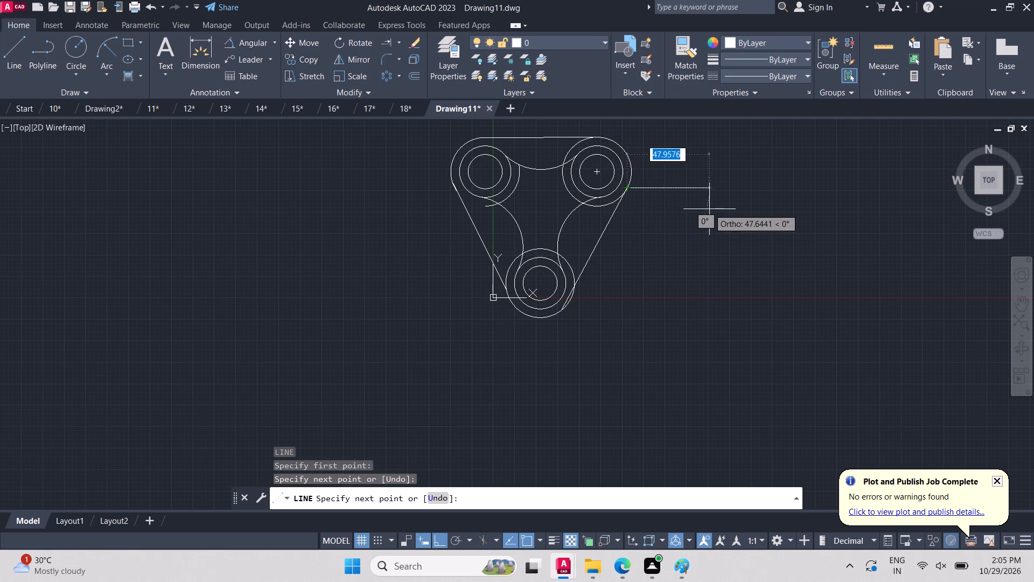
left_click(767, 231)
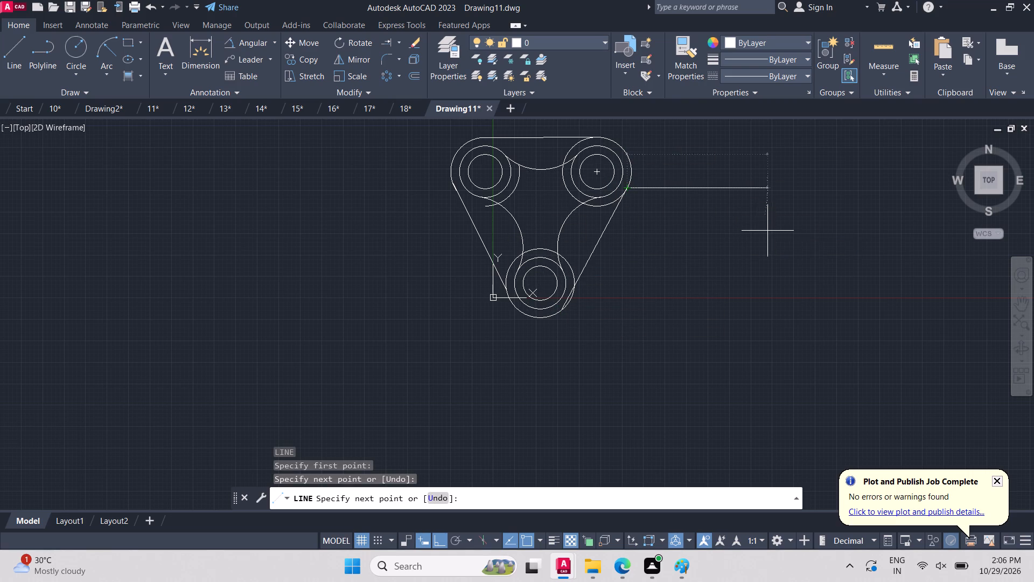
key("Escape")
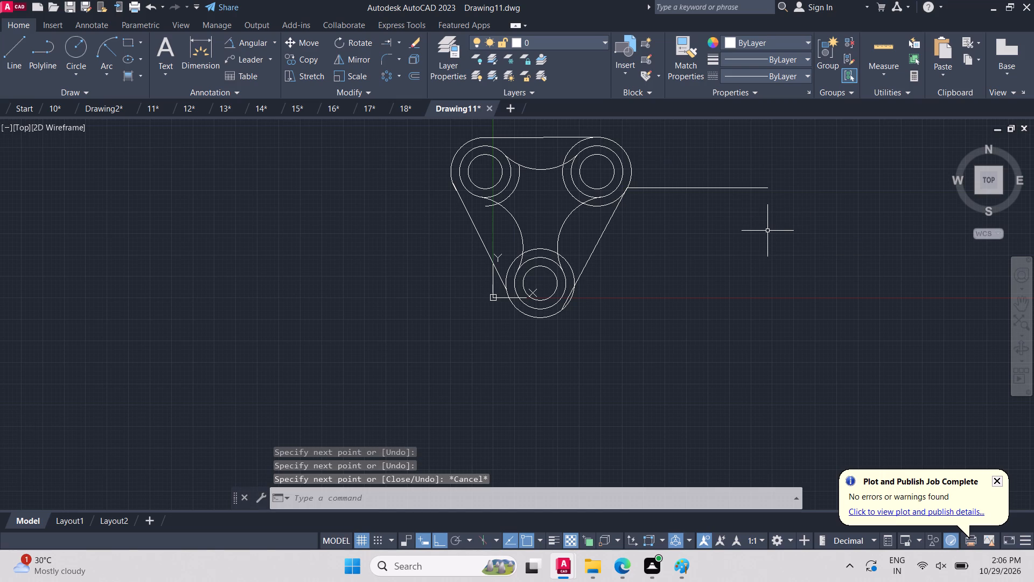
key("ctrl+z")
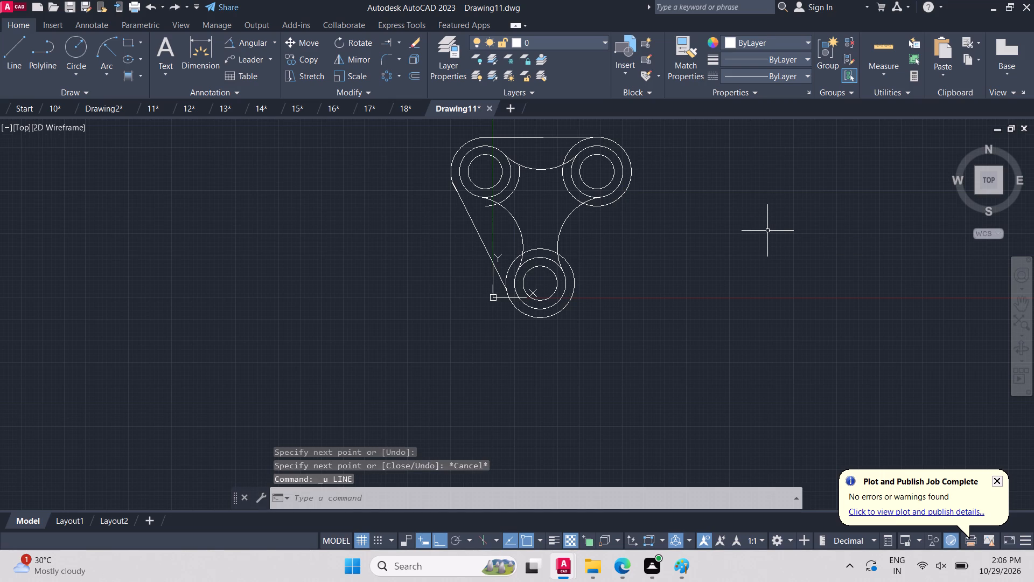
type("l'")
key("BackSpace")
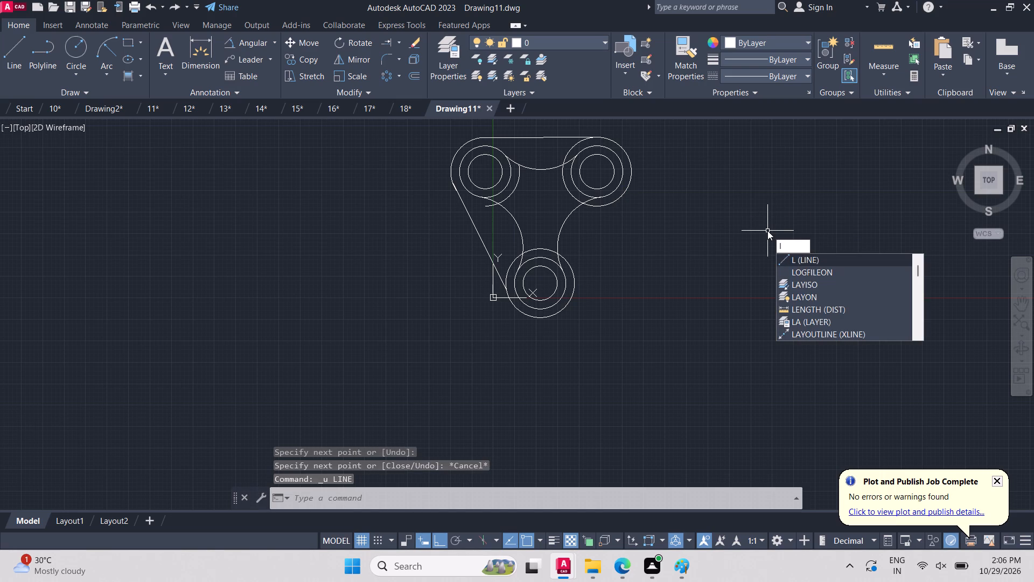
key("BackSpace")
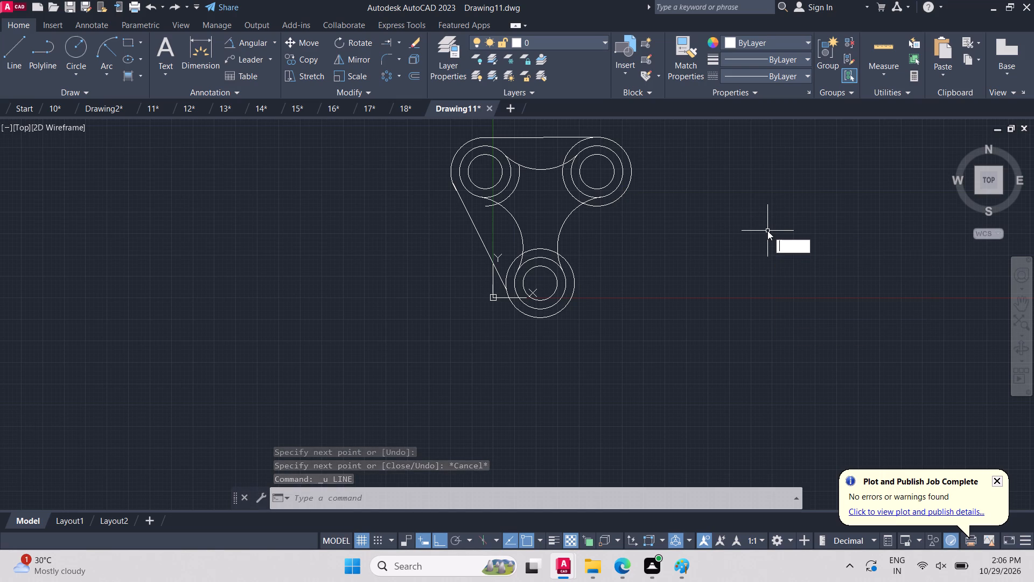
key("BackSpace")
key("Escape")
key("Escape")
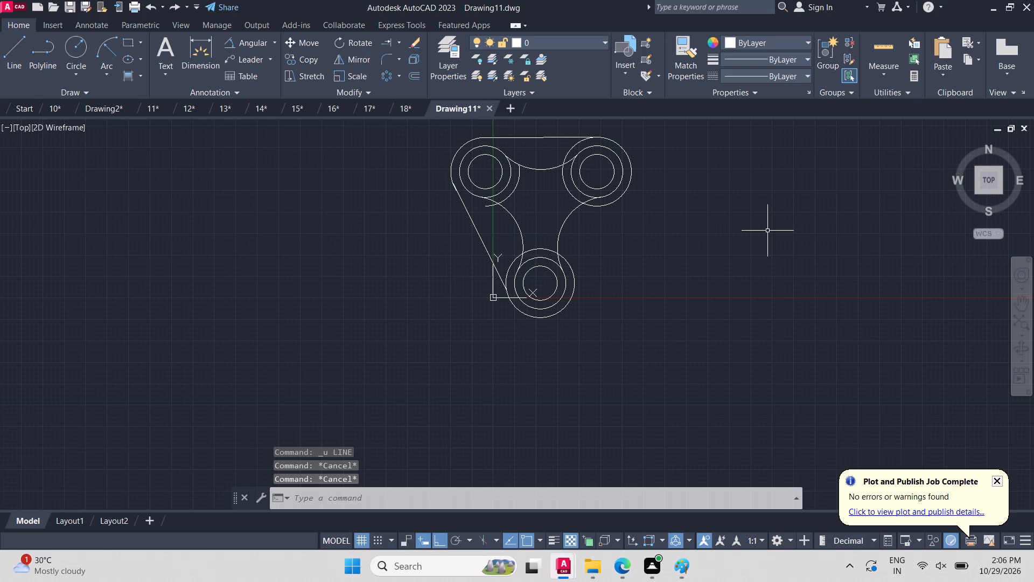
Draw the right slanted outline from the bottom outer circle's lower-right edge to the top-right outer circle's lower-right edge.
key("l")
key("Return")
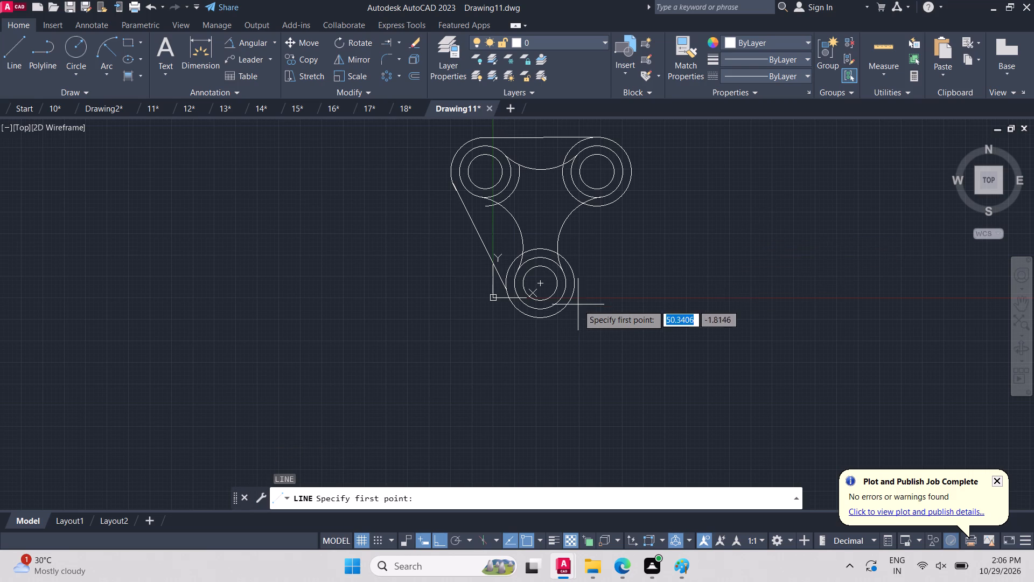
scroll(568, 310, "up", 2)
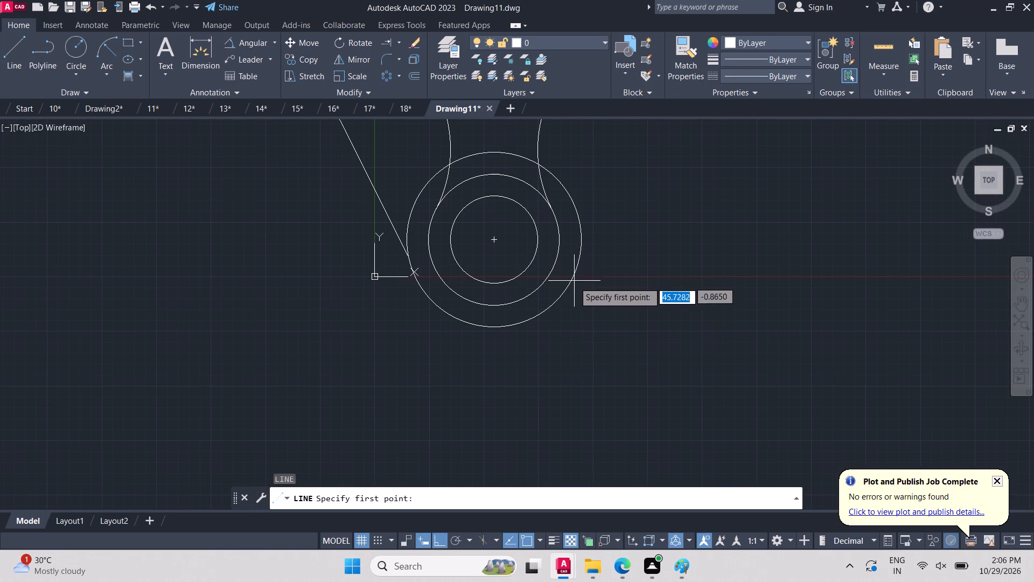
scroll(605, 241, "down", 1)
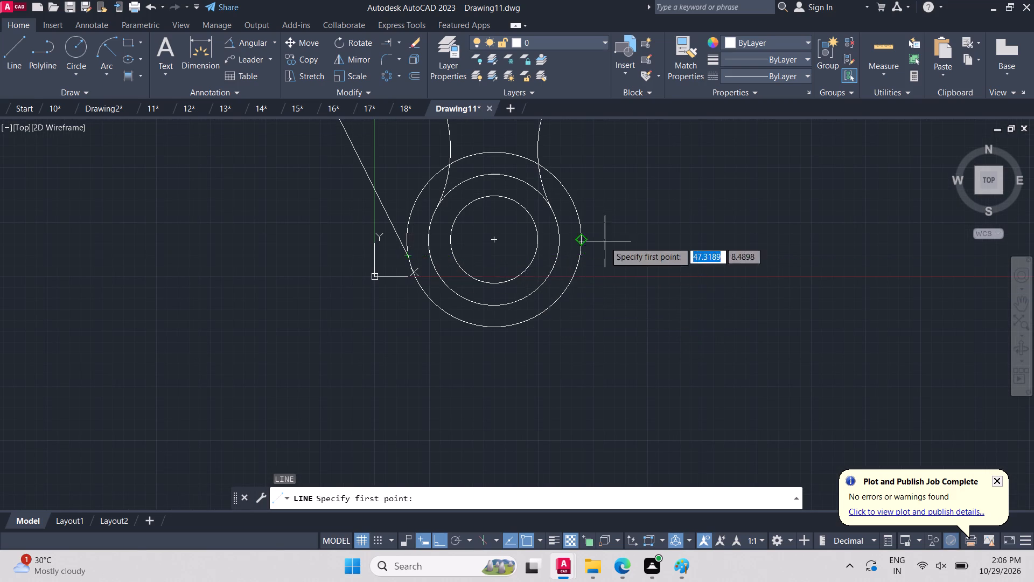
scroll(605, 241, "down", 2)
scroll(718, 145, "up", 1)
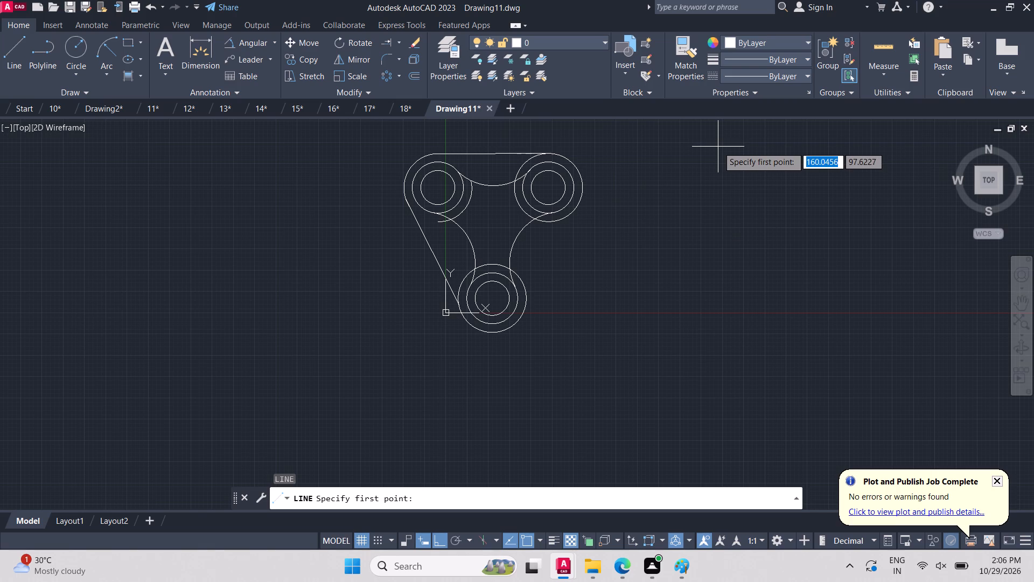
left_click(522, 315)
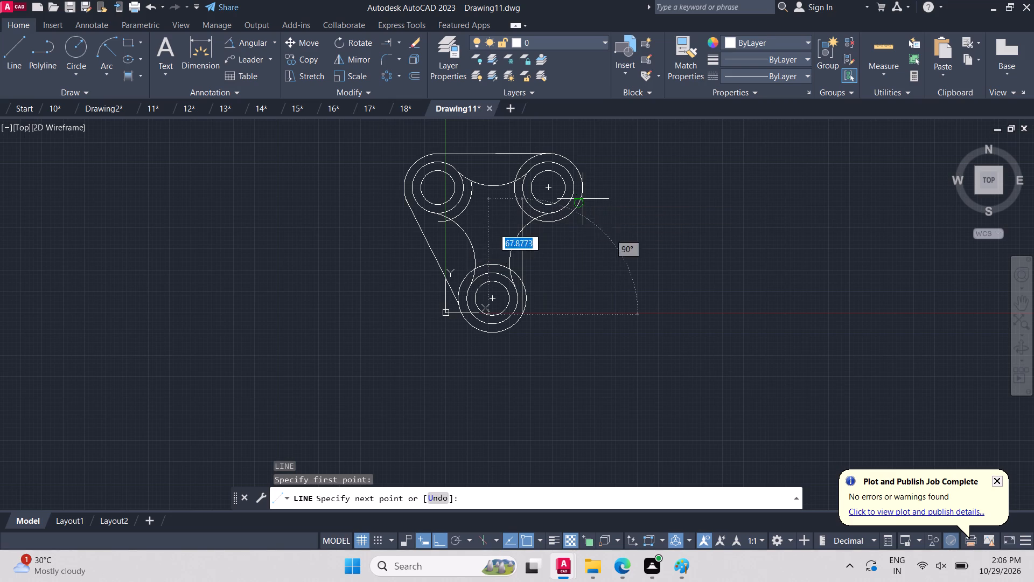
left_click(582, 198)
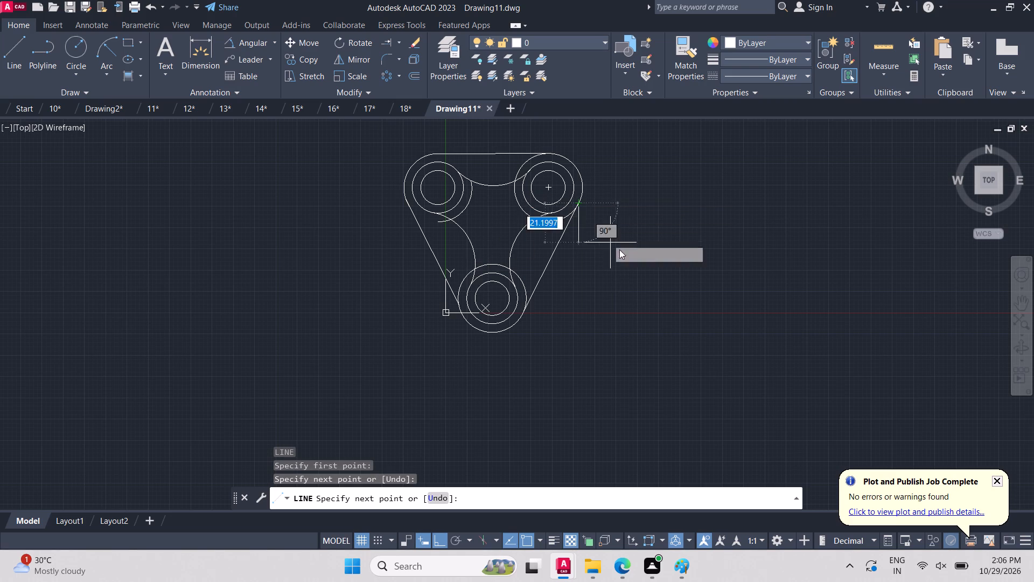
key("Escape")
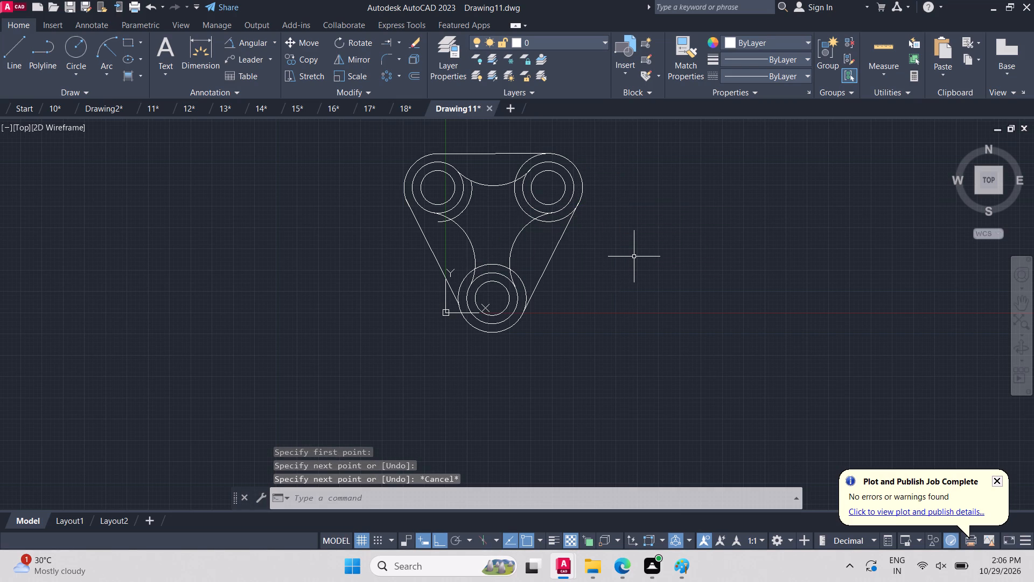
Trim the top-right set's outer circle inside the outline and its middle circle between the two fillets.
scroll(569, 190, "up", 2)
scroll(562, 199, "down", 1)
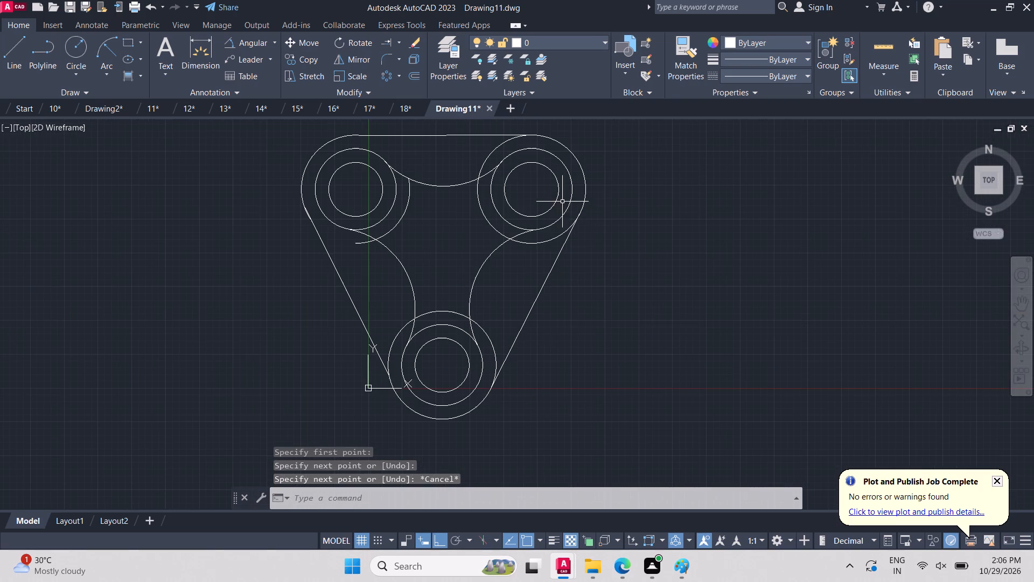
type("tr")
key("Return")
left_click(547, 245)
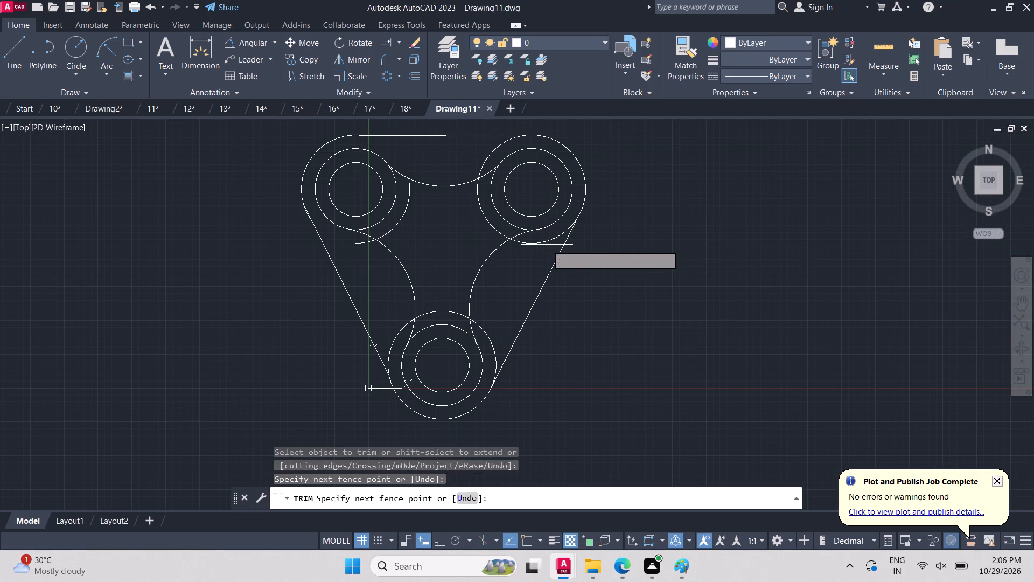
left_click(544, 239)
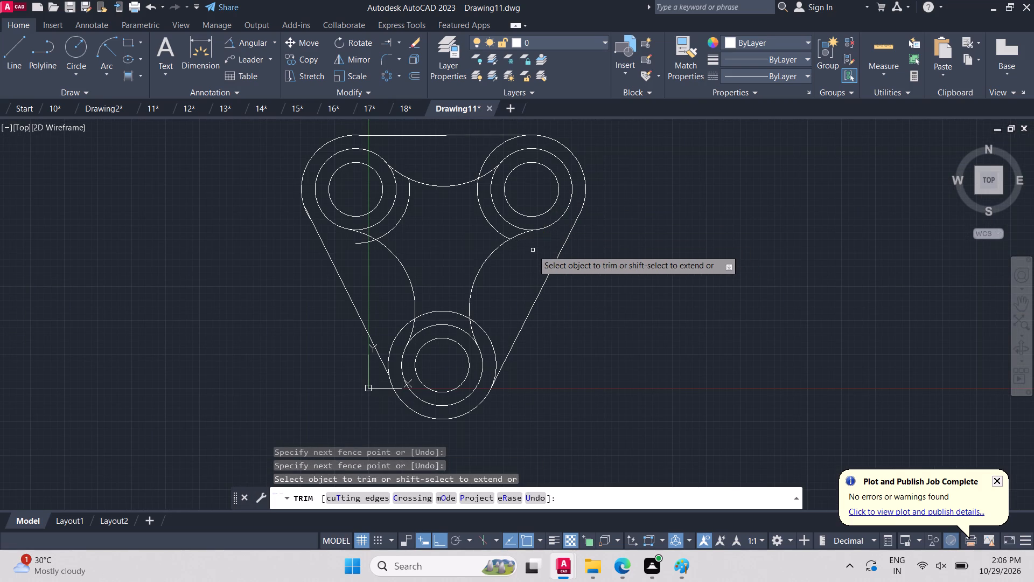
left_click(479, 153)
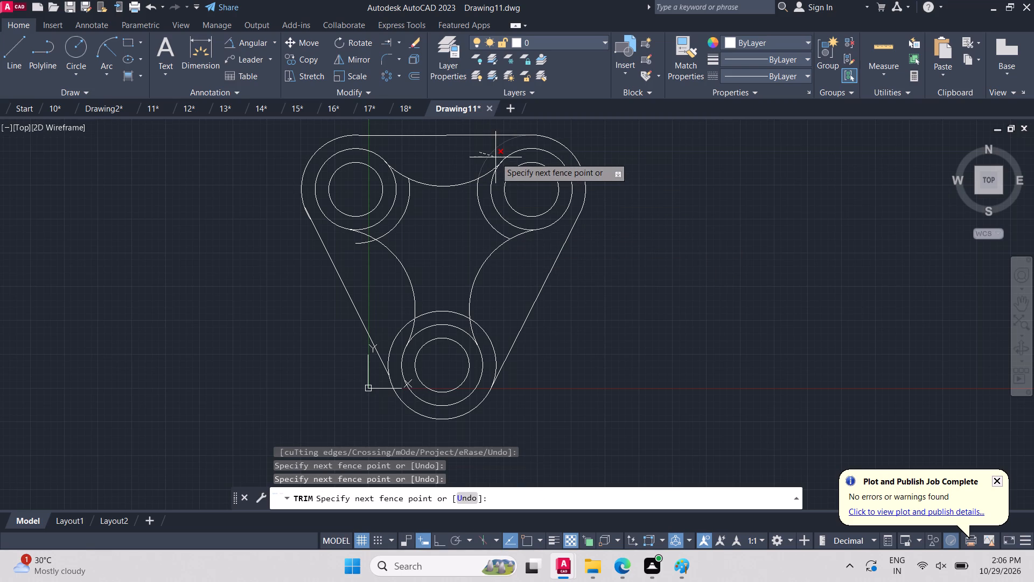
left_click(495, 157)
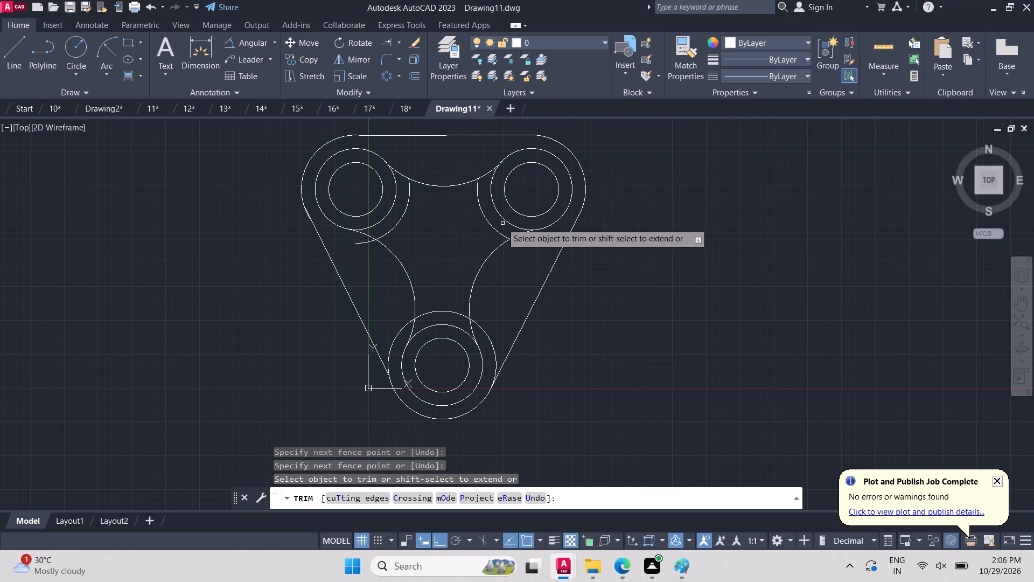
left_click(504, 213)
left_click(476, 220)
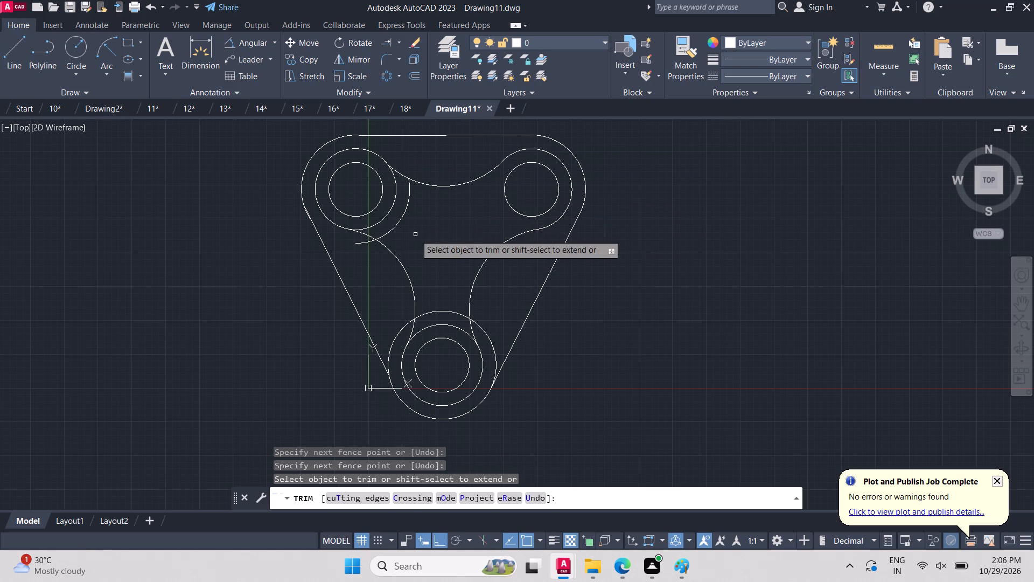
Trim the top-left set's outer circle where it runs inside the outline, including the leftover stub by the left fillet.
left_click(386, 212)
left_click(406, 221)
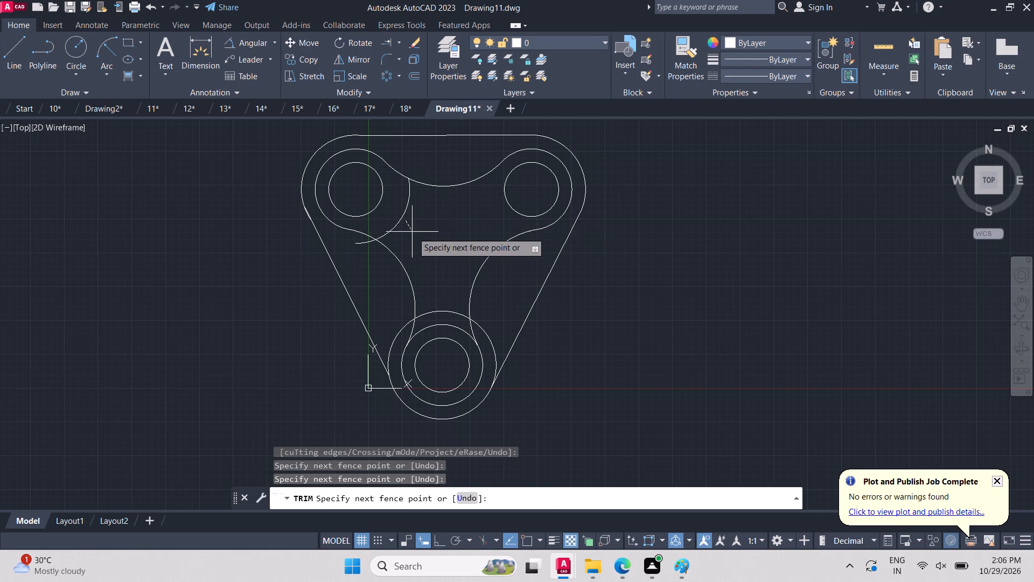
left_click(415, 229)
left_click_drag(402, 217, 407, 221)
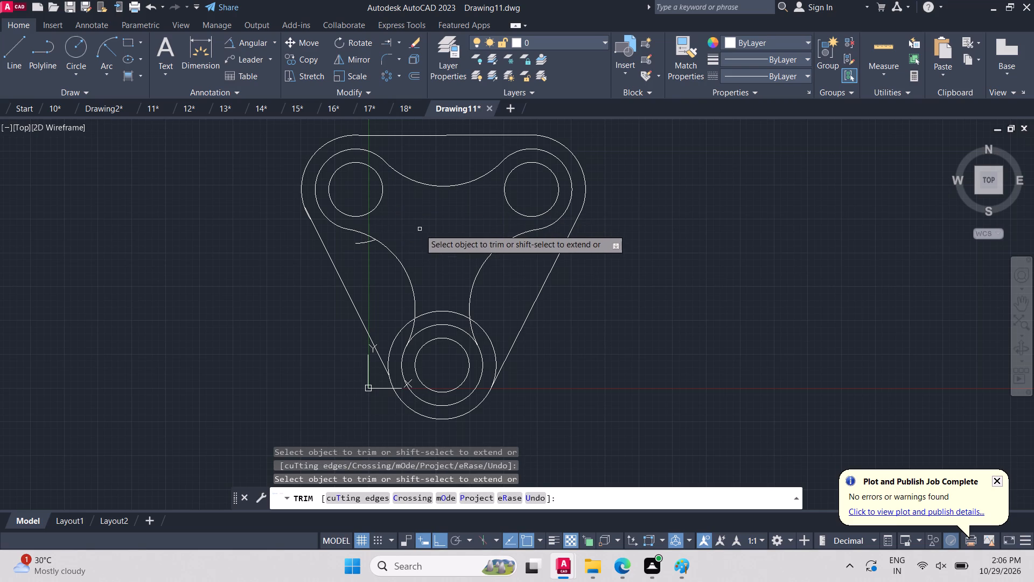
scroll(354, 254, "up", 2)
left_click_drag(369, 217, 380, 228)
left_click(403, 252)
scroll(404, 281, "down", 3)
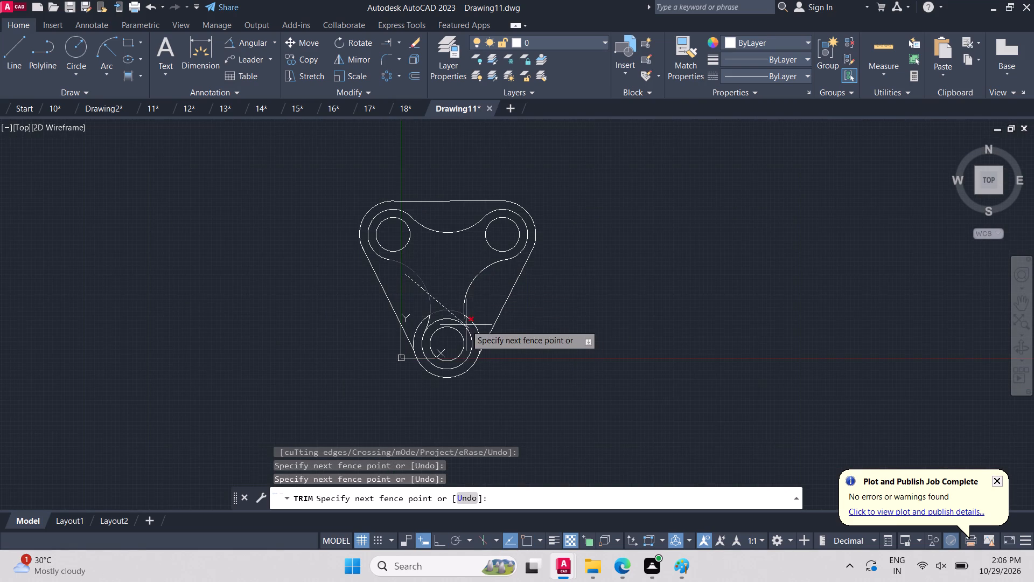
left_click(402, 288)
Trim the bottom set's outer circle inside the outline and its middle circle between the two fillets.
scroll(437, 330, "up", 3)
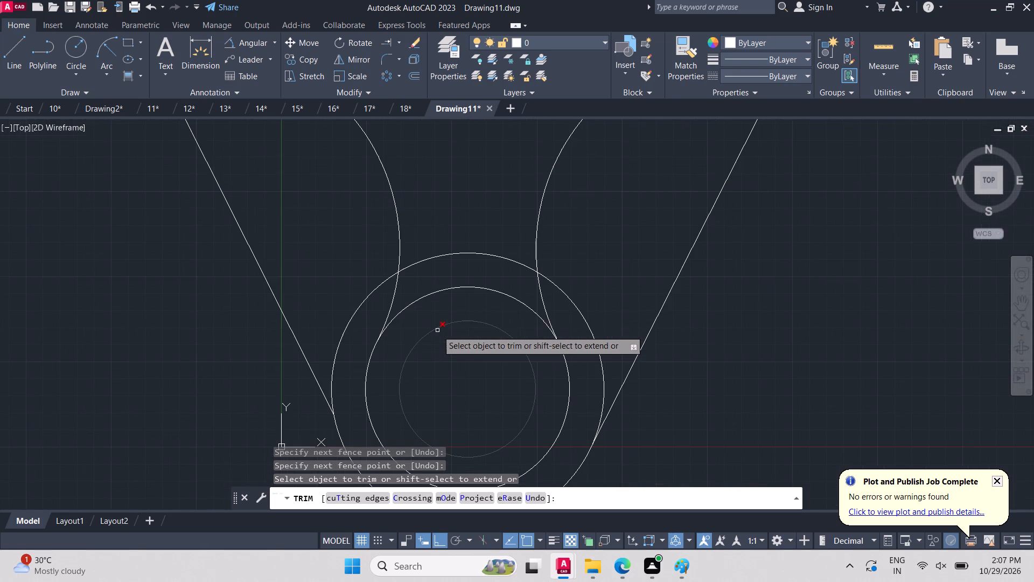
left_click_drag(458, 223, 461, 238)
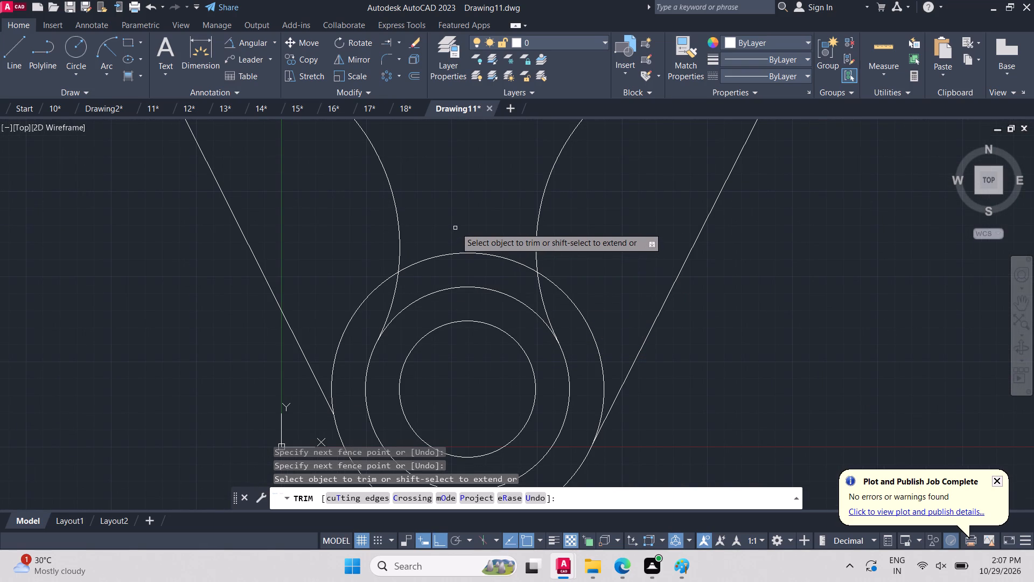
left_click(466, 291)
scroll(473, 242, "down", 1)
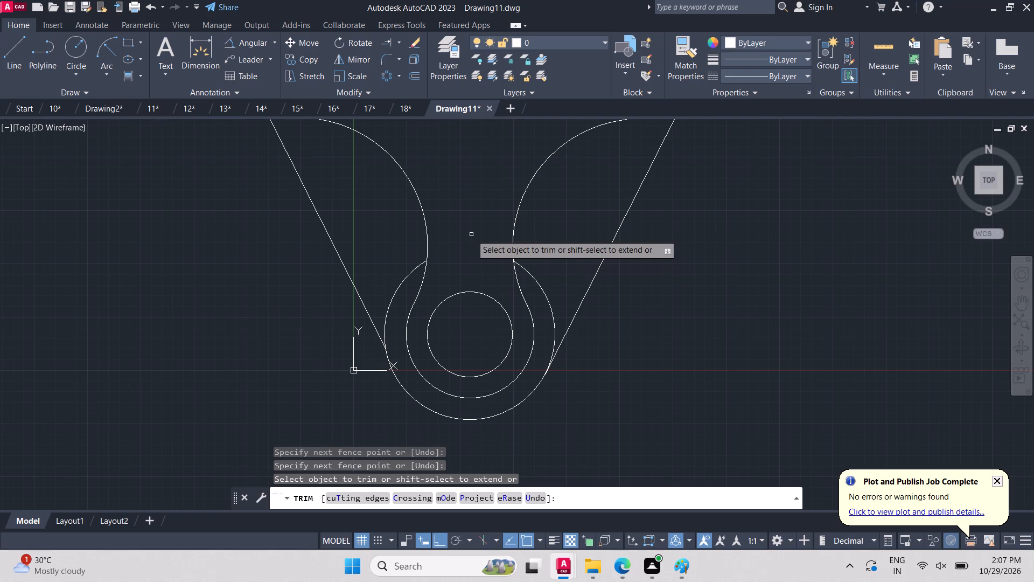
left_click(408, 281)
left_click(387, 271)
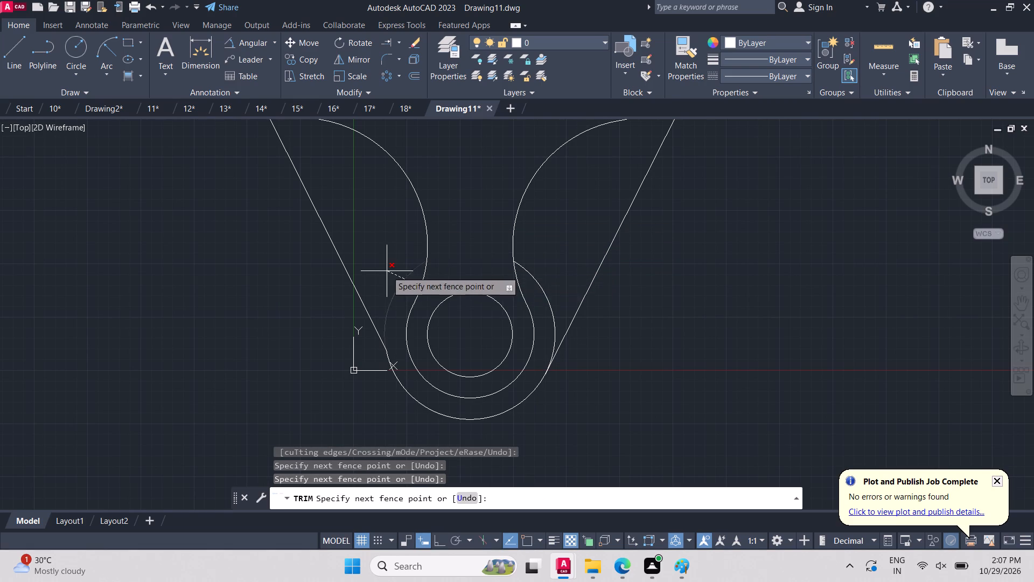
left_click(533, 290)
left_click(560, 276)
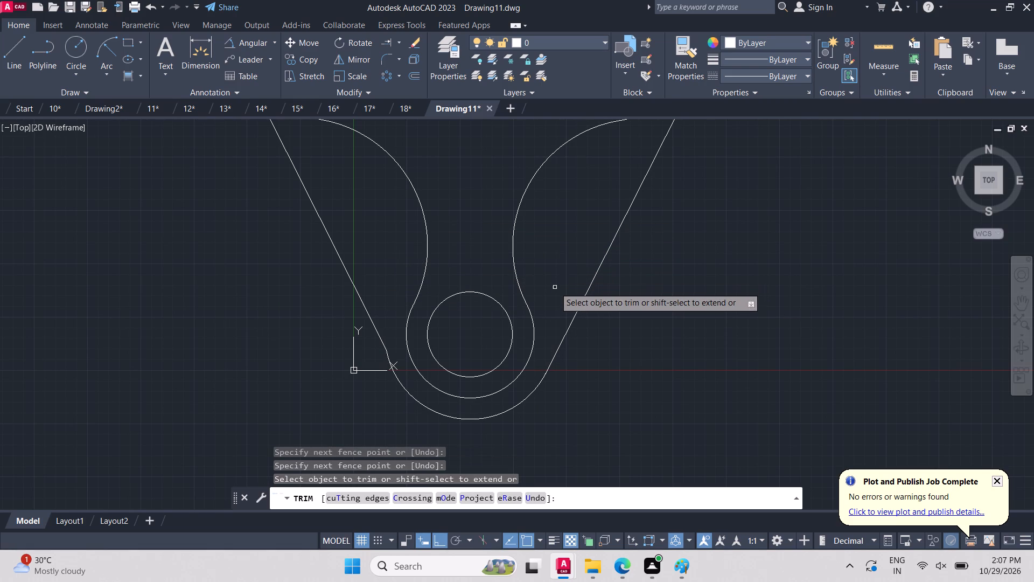
Examine the trimmed outline, checking where the slanted lines meet the outer arcs.
scroll(555, 287, "down", 2)
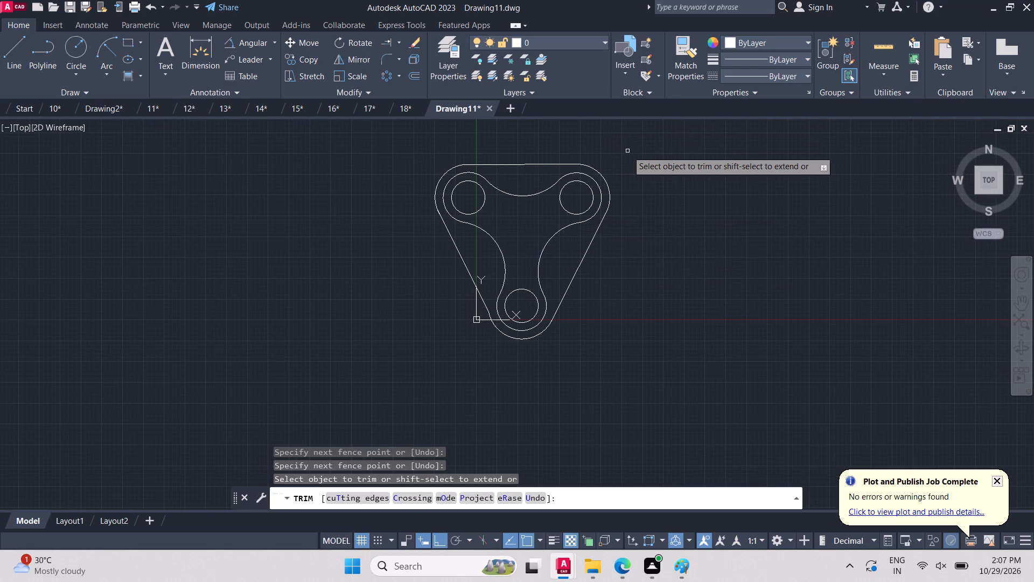
scroll(627, 151, "up", 1)
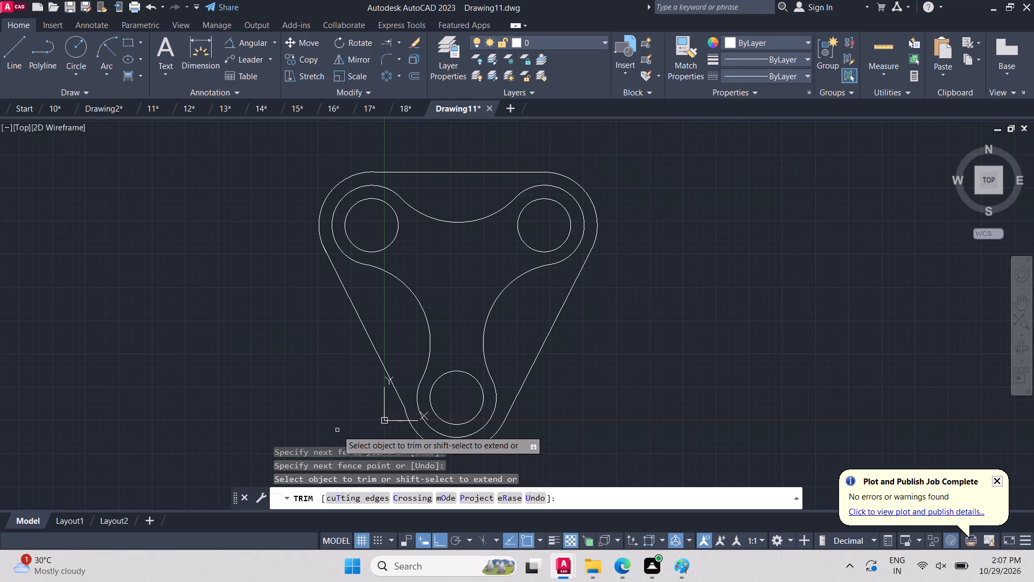
scroll(338, 402, "up", 2)
scroll(526, 377, "down", 2)
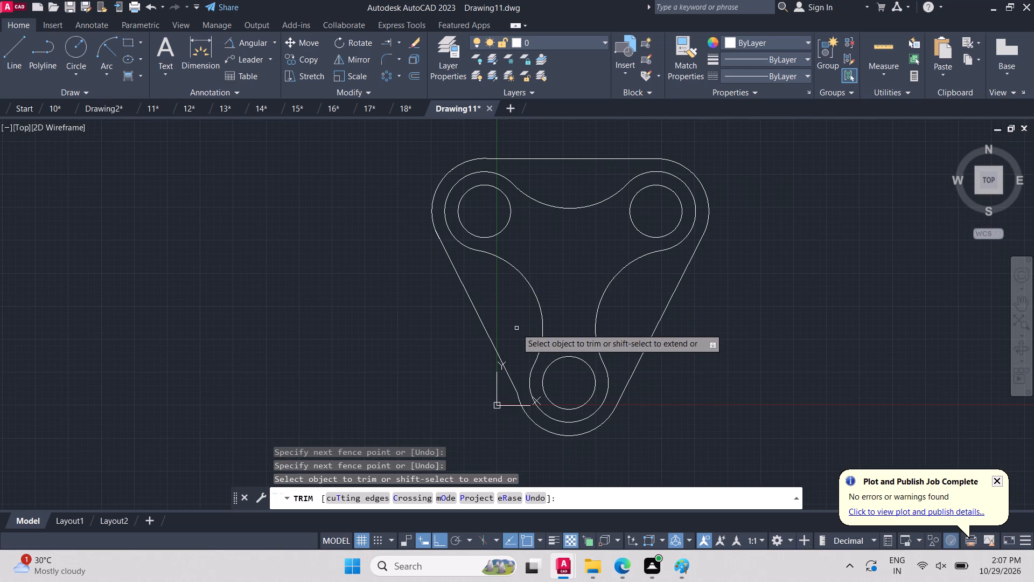
scroll(514, 329, "up", 1)
scroll(514, 329, "down", 1)
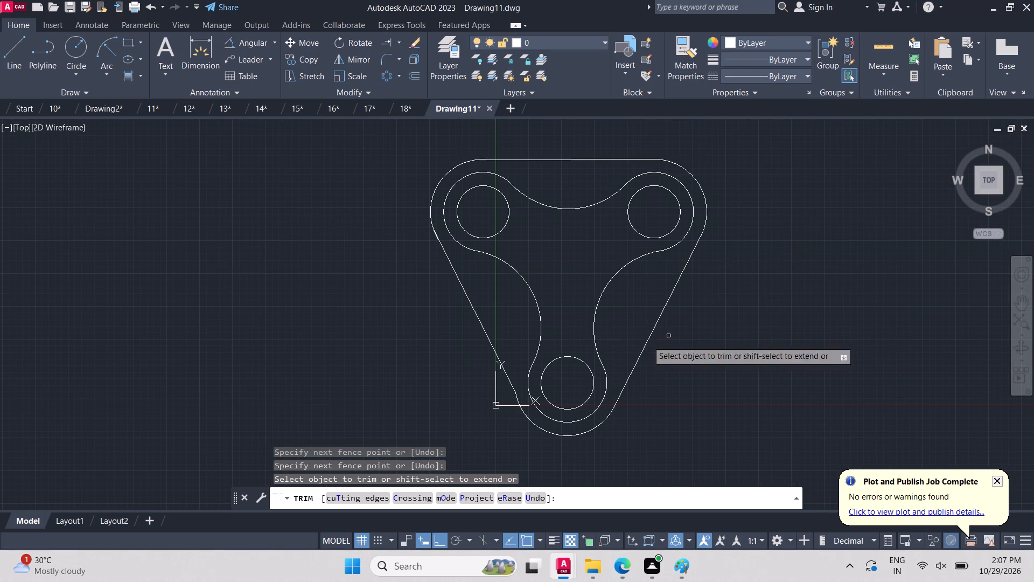
scroll(526, 323, "up", 1)
scroll(526, 323, "down", 1)
scroll(653, 323, "down", 1)
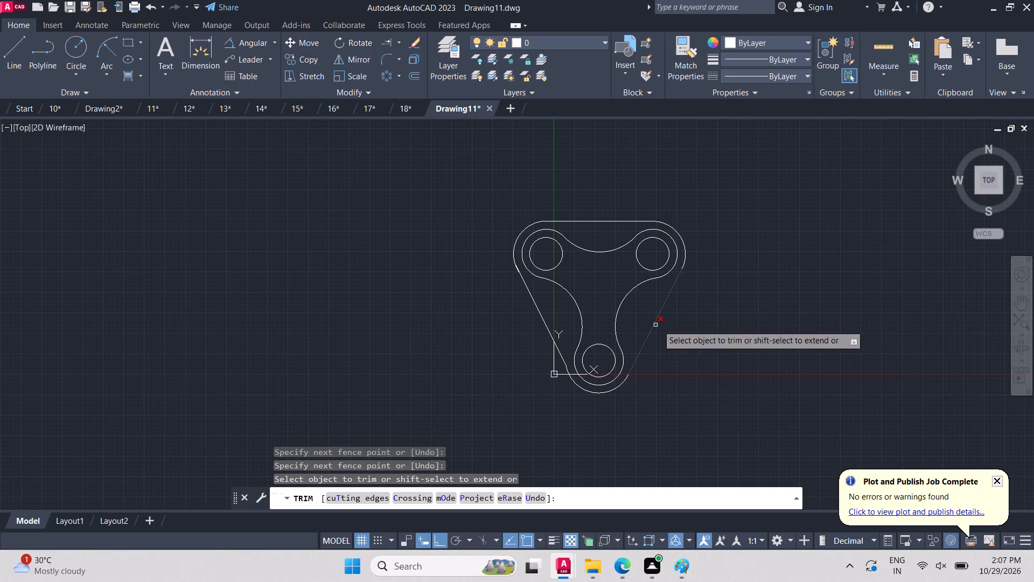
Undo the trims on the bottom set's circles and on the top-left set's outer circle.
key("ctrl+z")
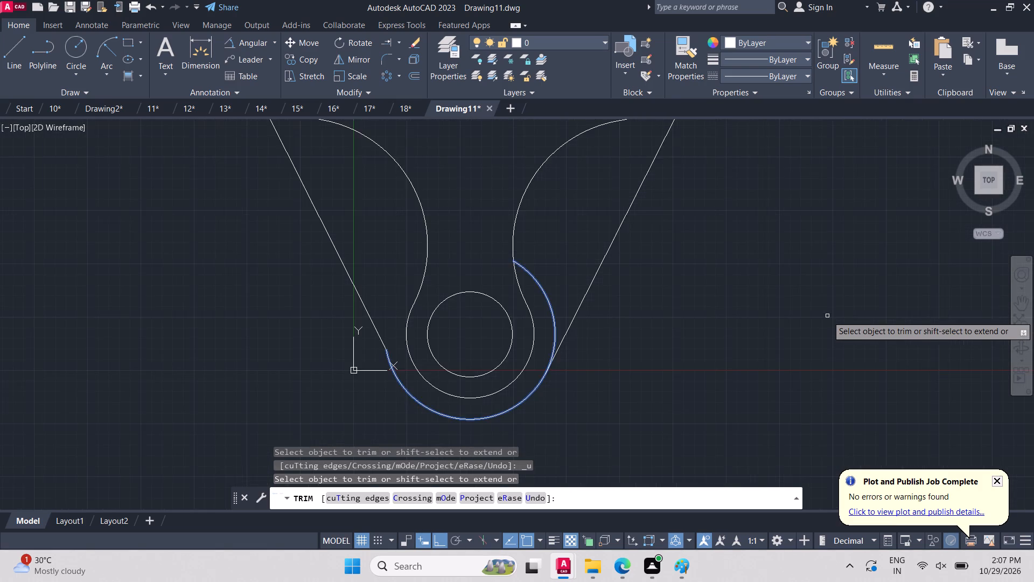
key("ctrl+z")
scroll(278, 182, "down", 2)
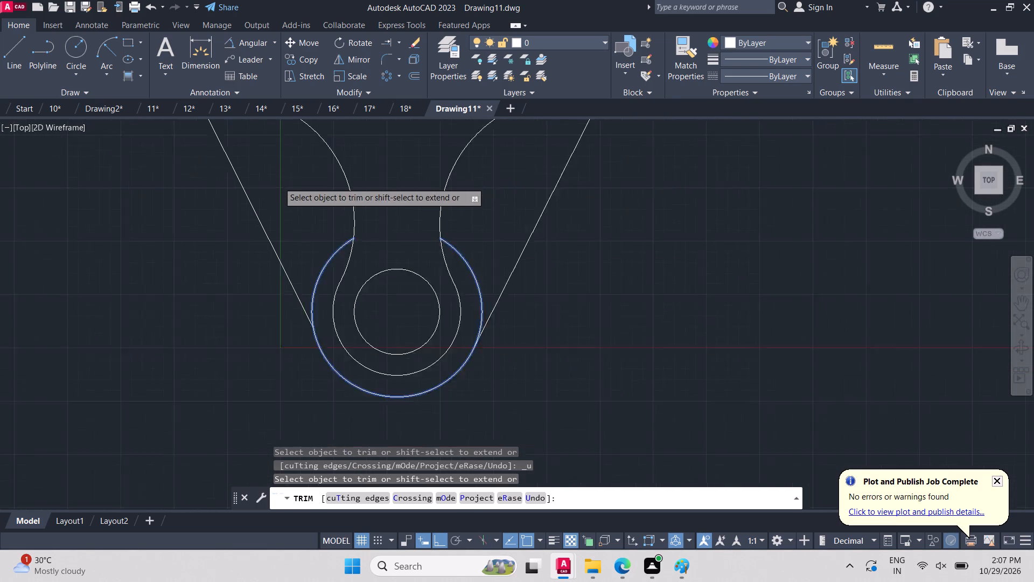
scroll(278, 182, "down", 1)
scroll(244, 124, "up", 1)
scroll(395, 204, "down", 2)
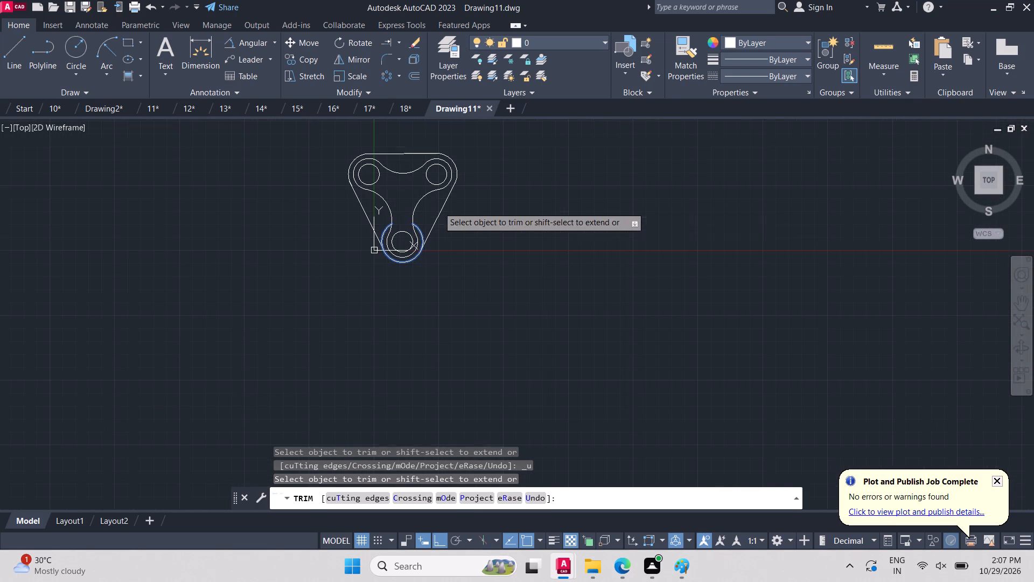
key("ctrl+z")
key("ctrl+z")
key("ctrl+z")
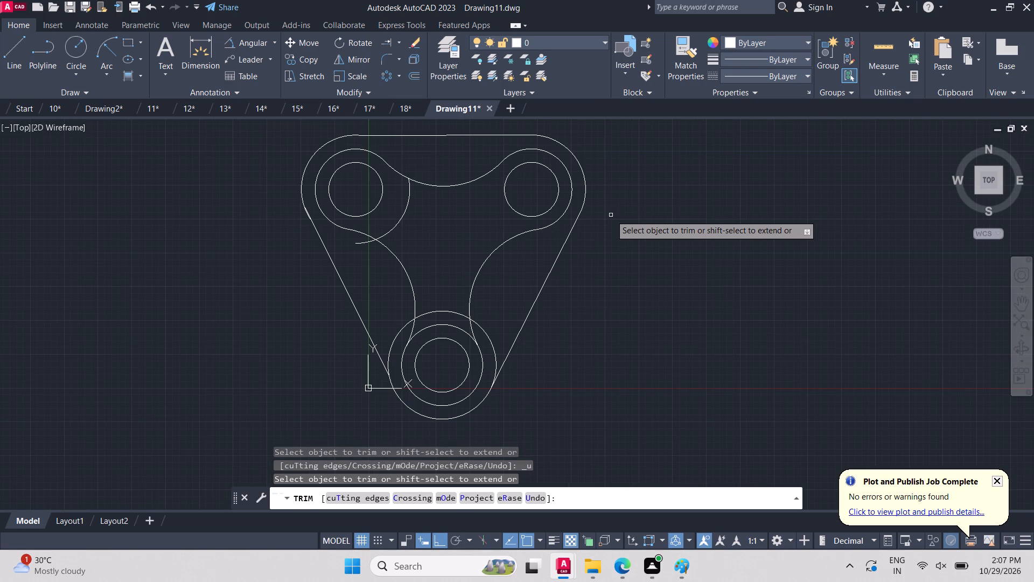
Undo the trims on the top-right set's outer and middle circles and leave the Trim command.
key("ctrl+z")
key("ctrl+z")
key("ctrl+z")
key("ctrl+z")
key("ctrl+z")
key("ctrl+z")
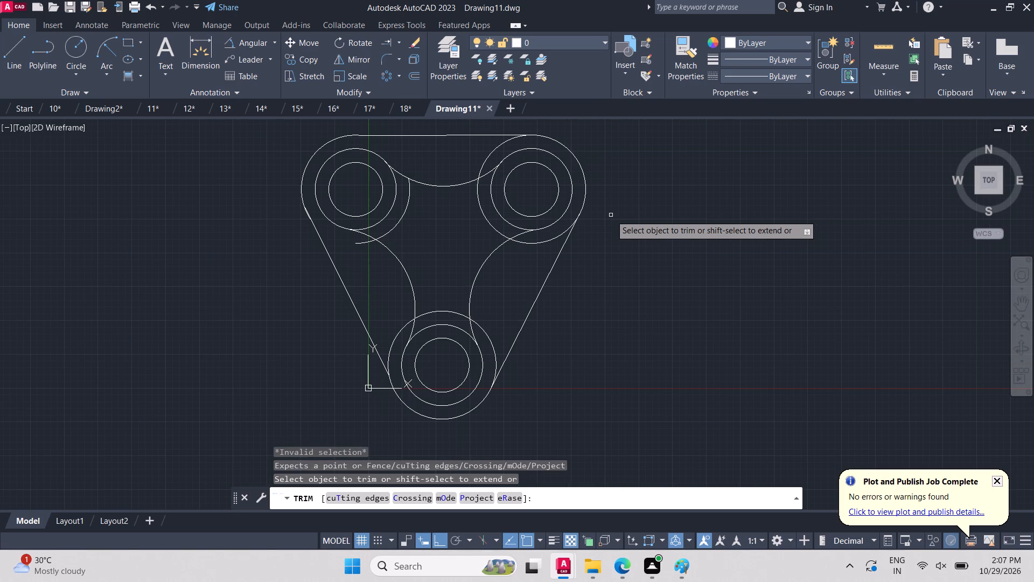
key("ctrl+z")
key("ctrl+z")
key("ctrl+z")
key("ctrl+z")
key("ctrl+z")
key("ctrl+z")
key("ctrl+z")
key("ctrl+z")
key("ctrl+z")
key("ctrl+z")
key("ctrl+z")
key("ctrl+z")
key("ctrl+z")
key("ctrl+z")
key("ctrl+z")
key("ctrl+z")
key("ctrl+z")
key("ctrl+z")
key("ctrl+z")
key("ctrl+z")
key("ctrl+z")
key("ctrl+z")
key("ctrl+z")
key("ctrl+z")
key("Escape")
key("Escape")
key("Escape")
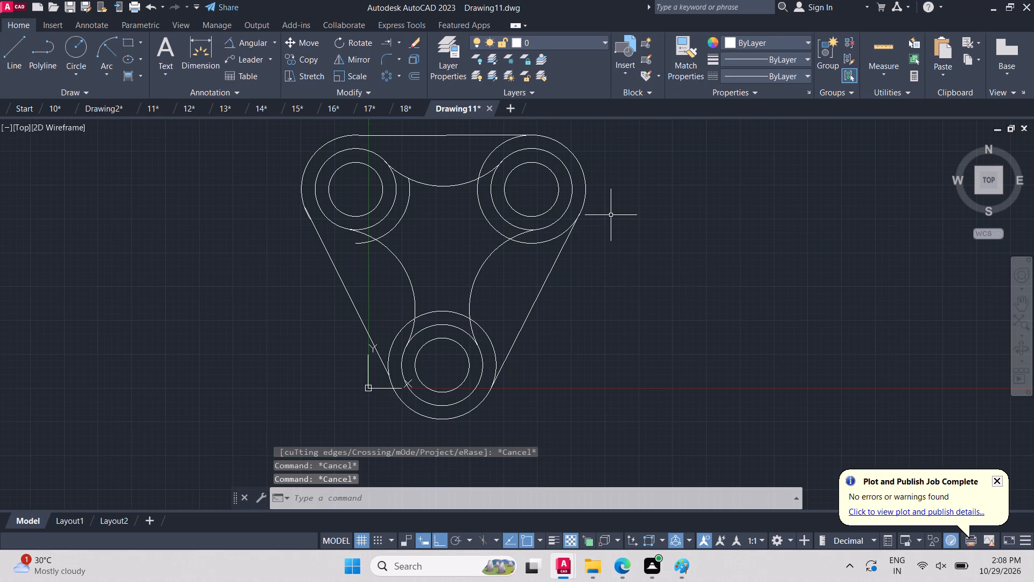
Undo the redrawn right slanted outline and the earlier grip edits of its lower end at the bottom outer circle.
key("ctrl+z")
key("ctrl+z")
key("ctrl+z")
key("ctrl+z")
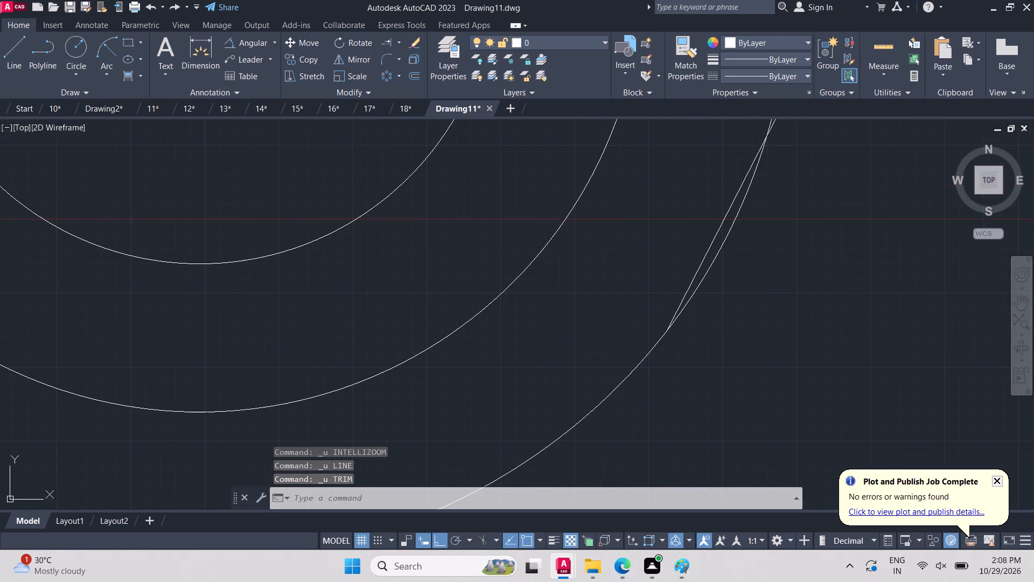
key("ctrl+z")
scroll(604, 228, "down", 5)
scroll(434, 168, "down", 4)
scroll(432, 142, "up", 4)
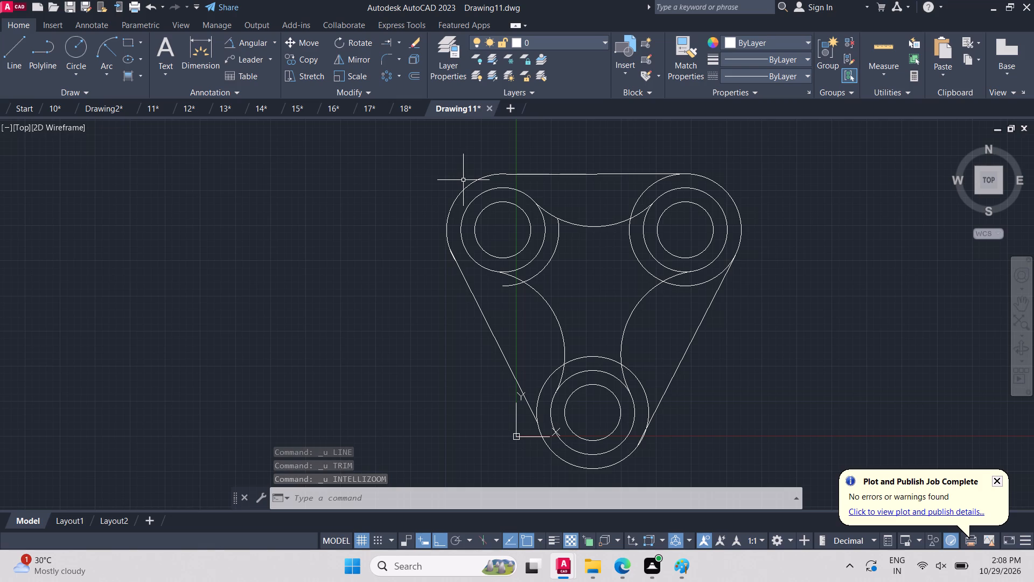
key("ctrl+z")
key("ctrl+z")
key("ctrl+z")
key("ctrl+z")
key("ctrl+z")
key("ctrl+z")
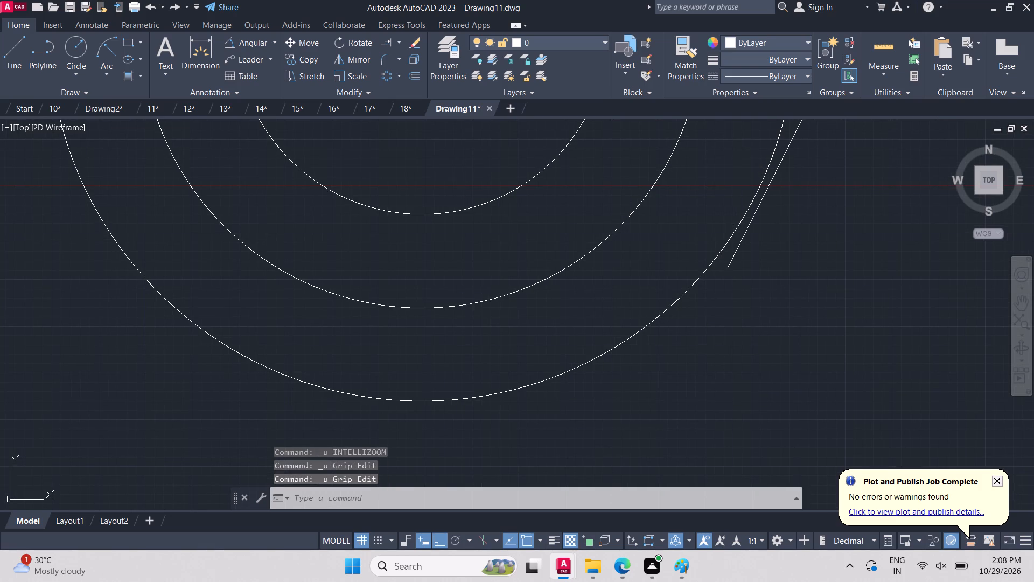
key("ctrl+z")
Keep undoing past the construction line erasures until the horizontal and vertical construction lines and the full top-left outer circle are restored.
scroll(458, 359, "down", 5)
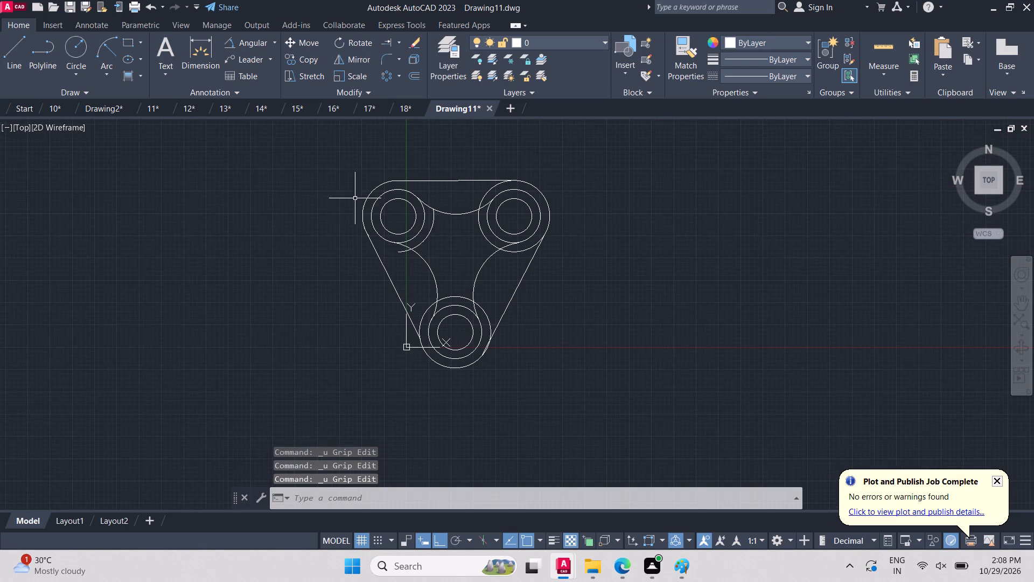
key("ctrl+z")
key("ctrl+z")
key("ctrl+z")
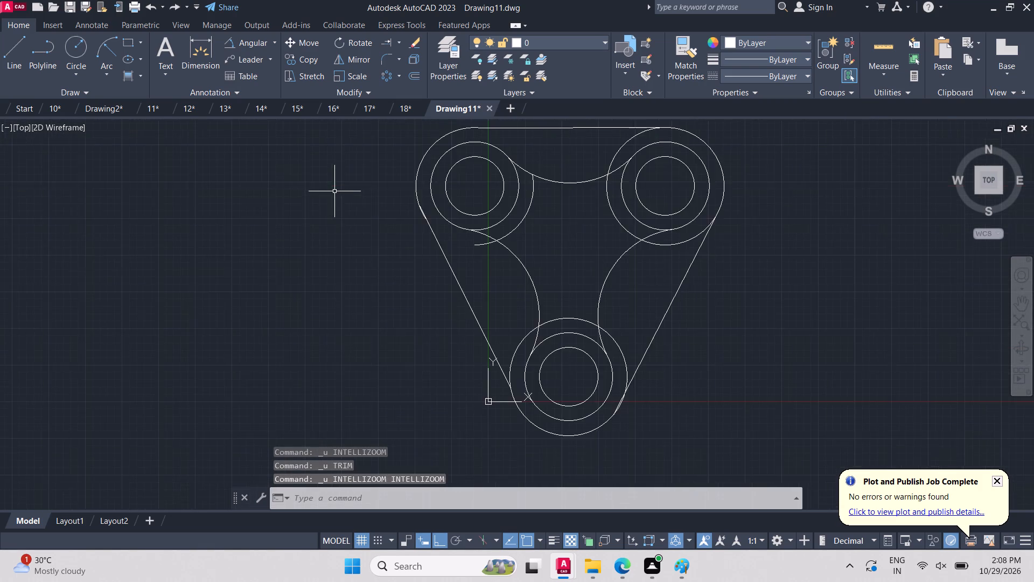
key("ctrl+z")
key("ctrl+z")
key("ctrl+z")
key("ctrl+z")
key("ctrl+z")
key("ctrl+z")
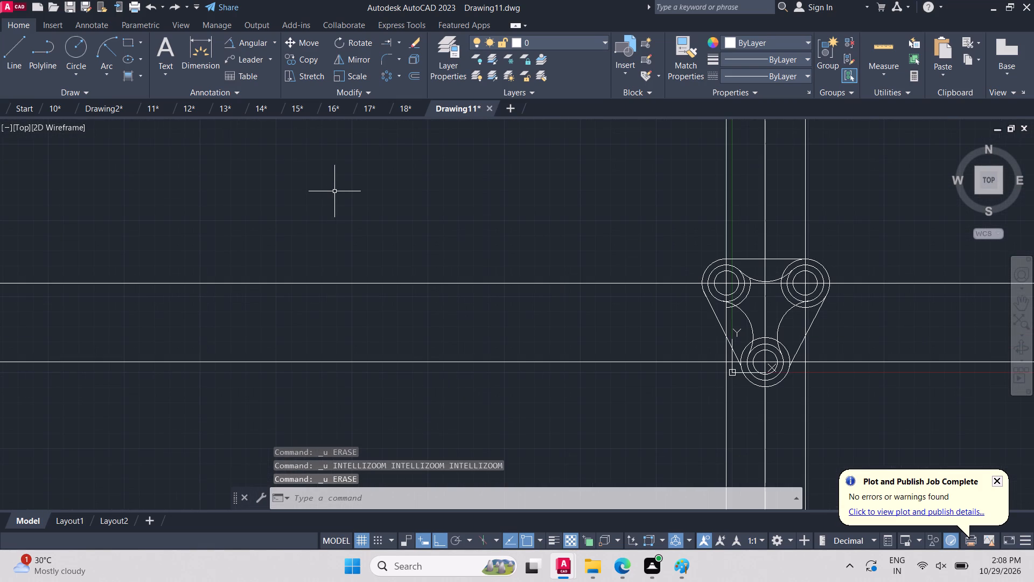
key("ctrl+z")
key("ctrl+z")
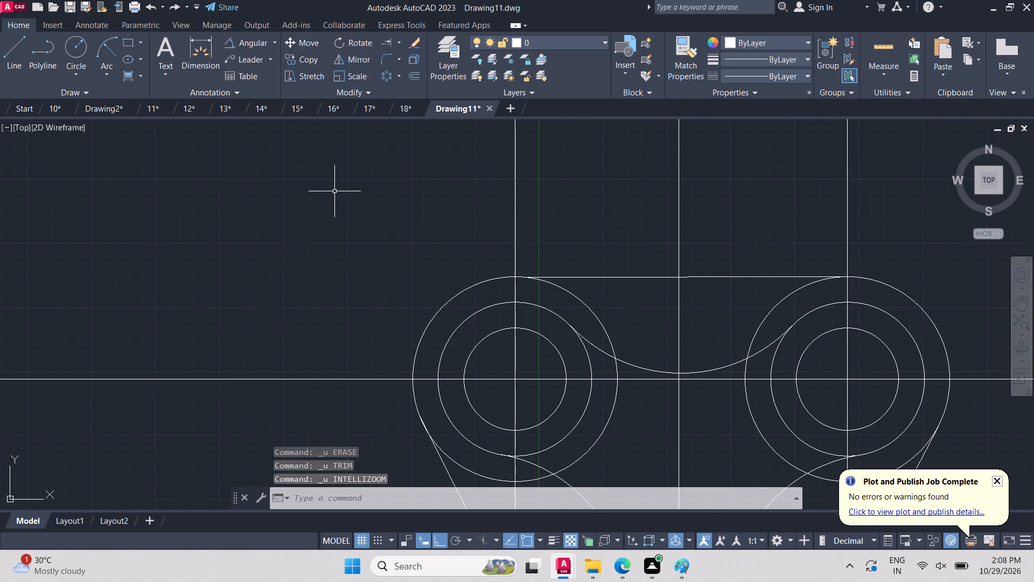
Erase the left and right slanted outlines joining the bottom outer circle to the top two outer circles.
scroll(334, 191, "up", 1)
scroll(378, 179, "down", 2)
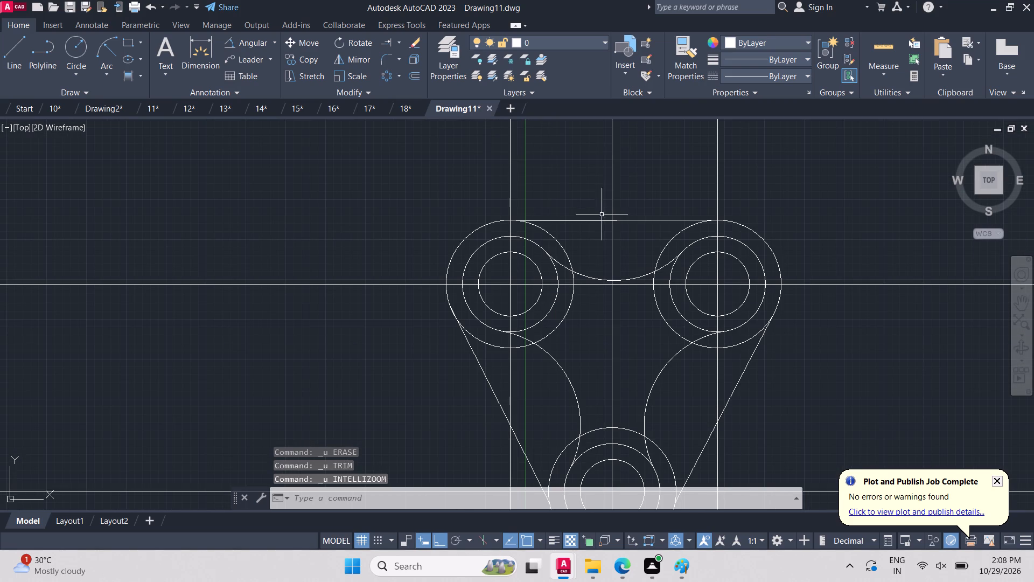
scroll(508, 393, "up", 3)
scroll(514, 334, "down", 5)
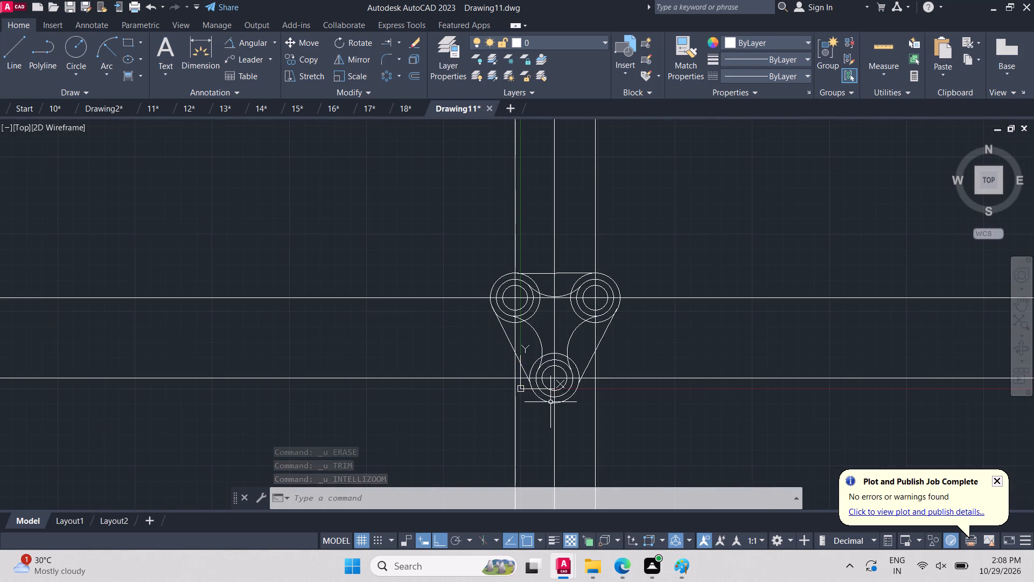
scroll(542, 393, "up", 4)
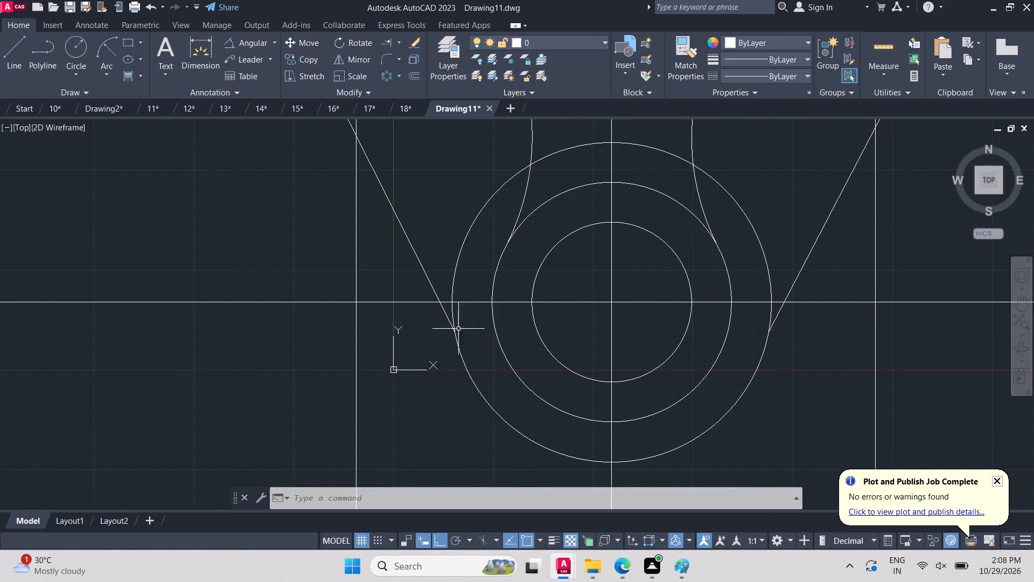
left_click(452, 329)
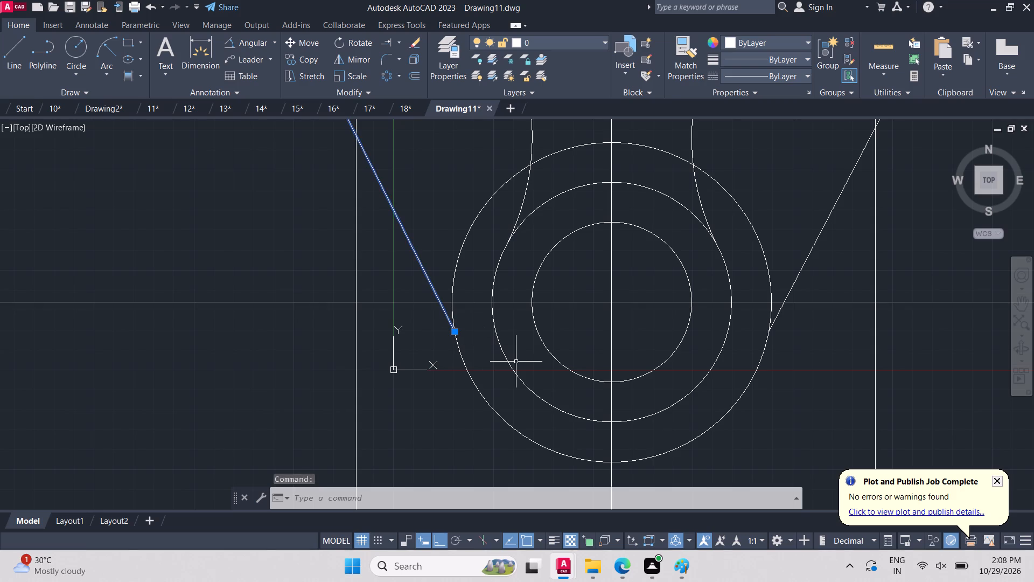
key("Delete")
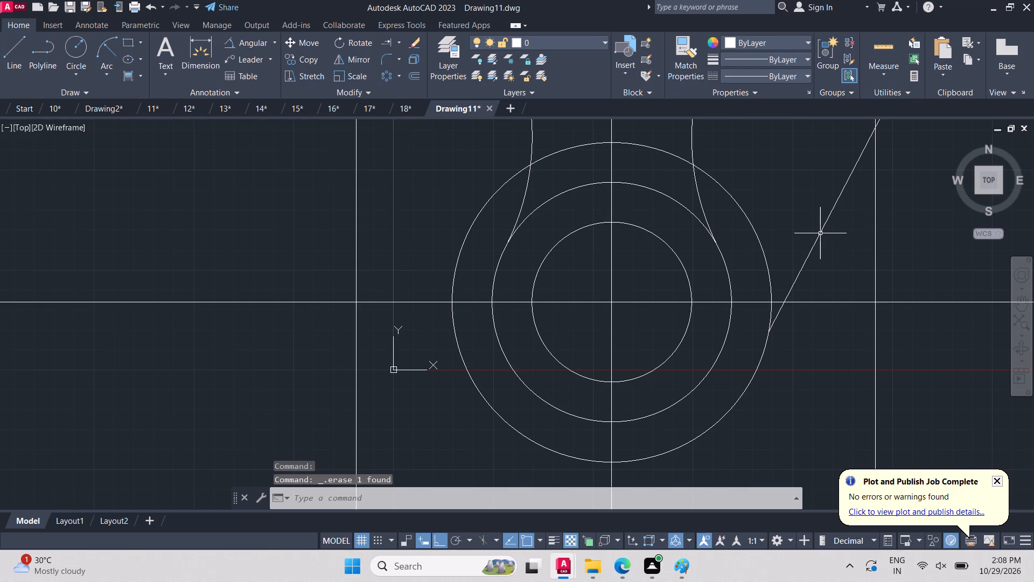
left_click(820, 233)
key("Delete")
scroll(542, 357, "down", 3)
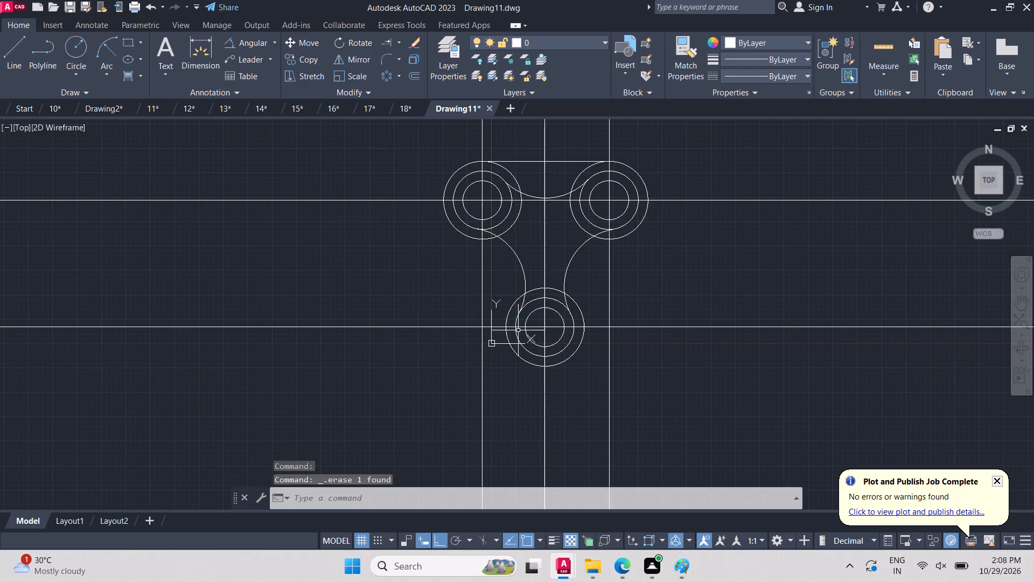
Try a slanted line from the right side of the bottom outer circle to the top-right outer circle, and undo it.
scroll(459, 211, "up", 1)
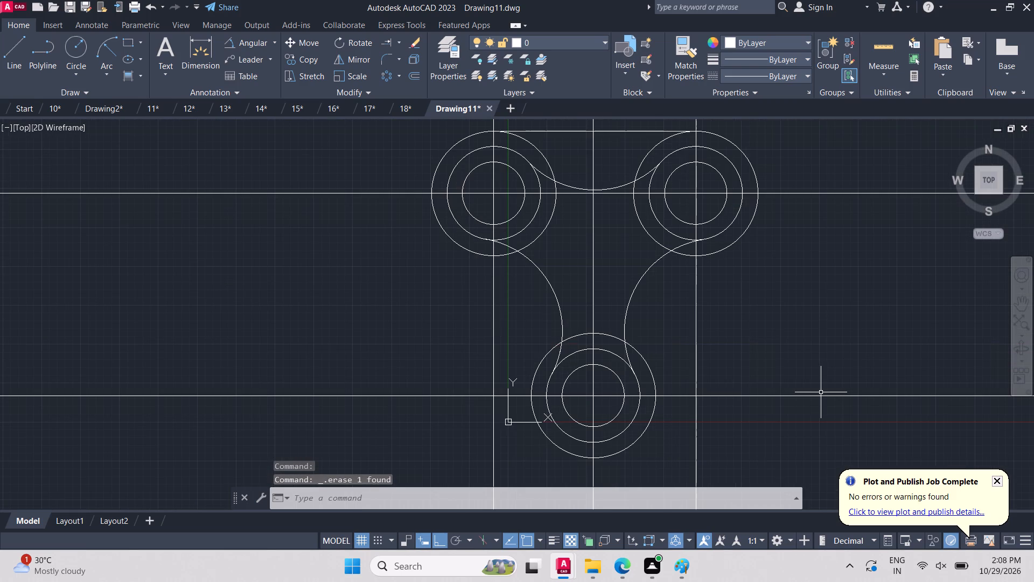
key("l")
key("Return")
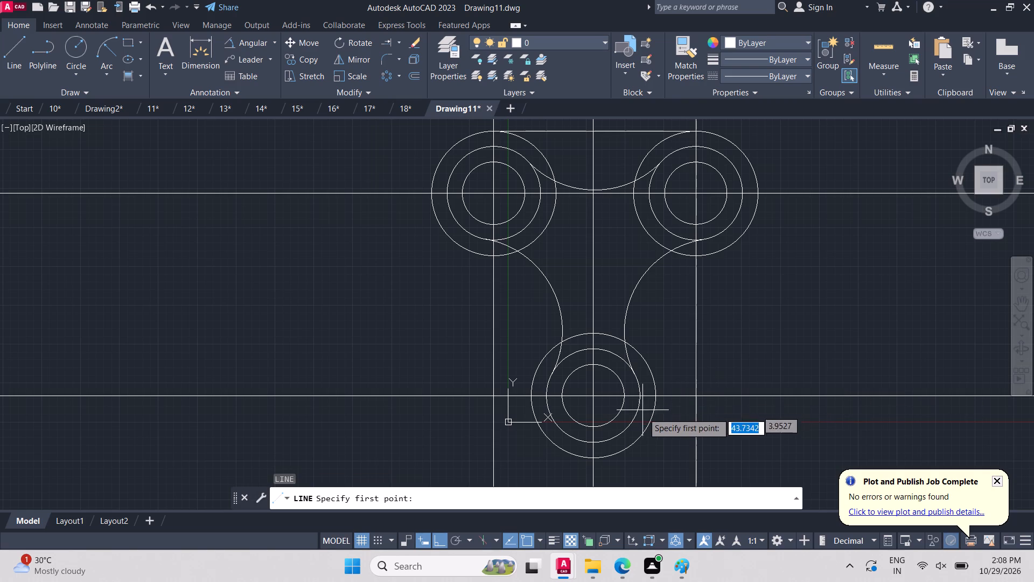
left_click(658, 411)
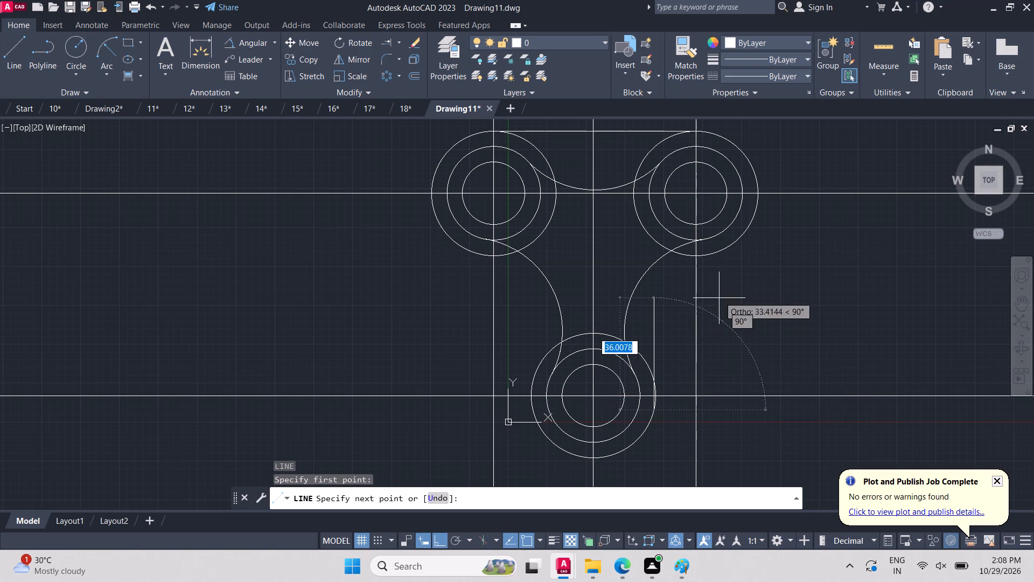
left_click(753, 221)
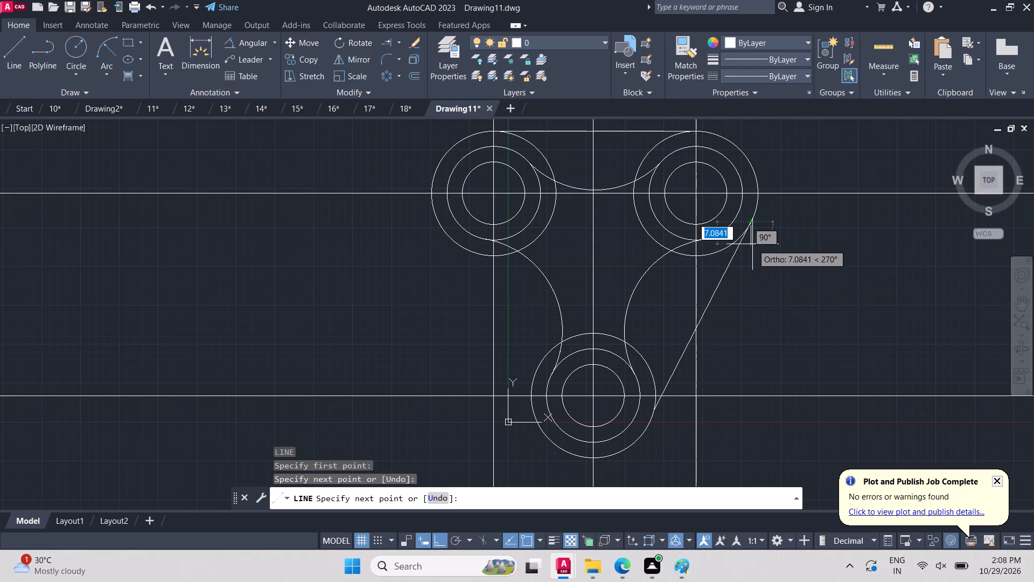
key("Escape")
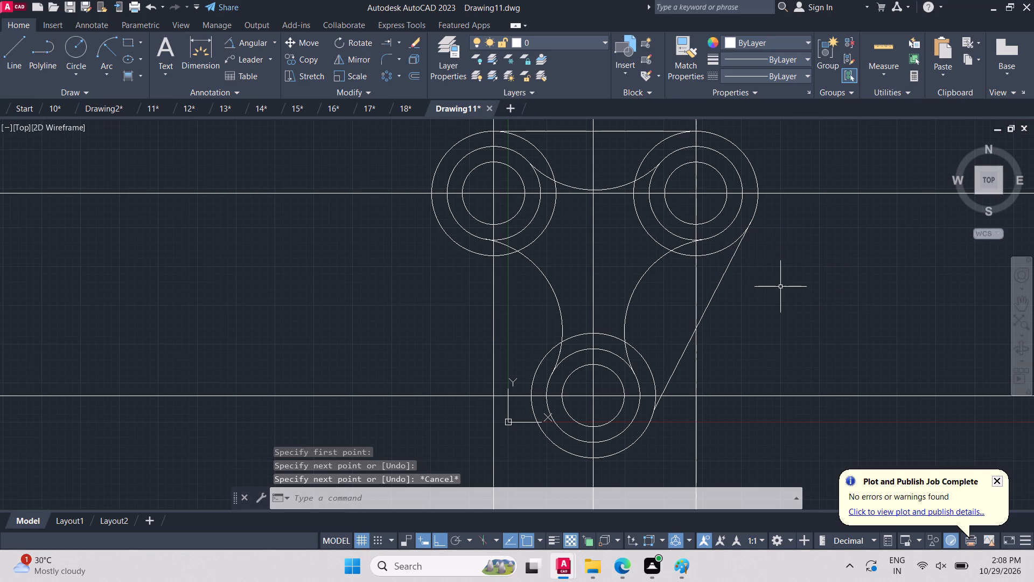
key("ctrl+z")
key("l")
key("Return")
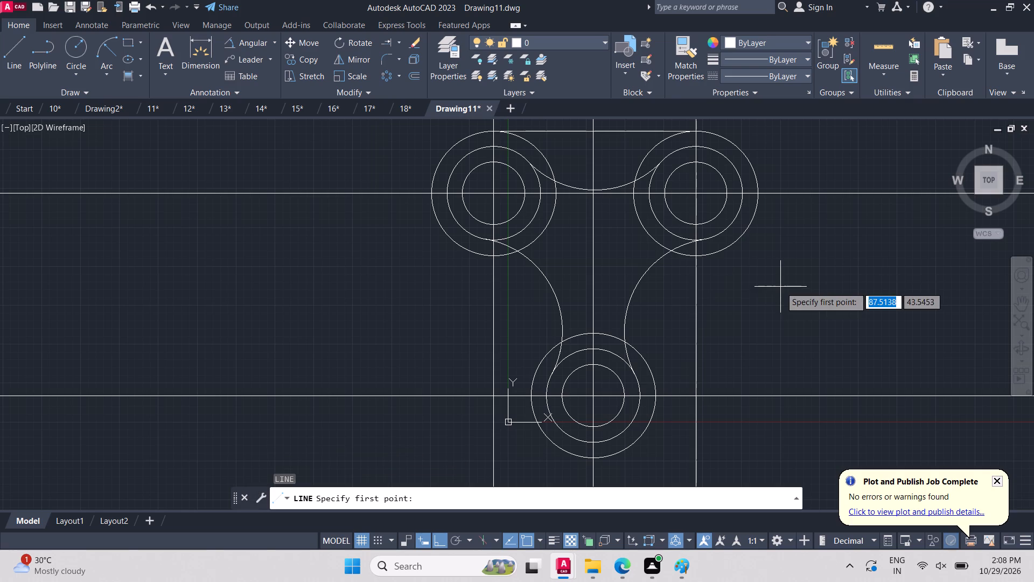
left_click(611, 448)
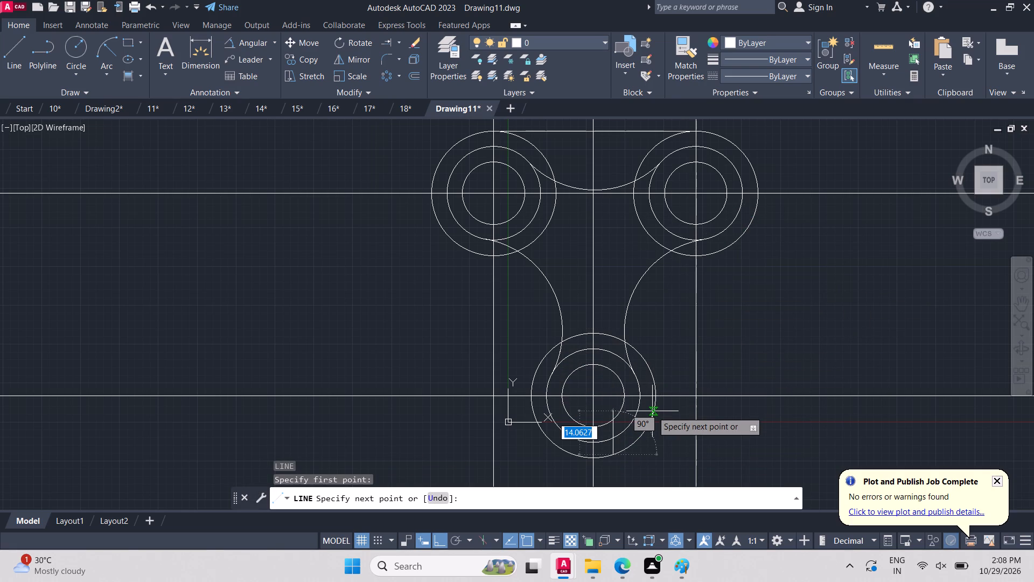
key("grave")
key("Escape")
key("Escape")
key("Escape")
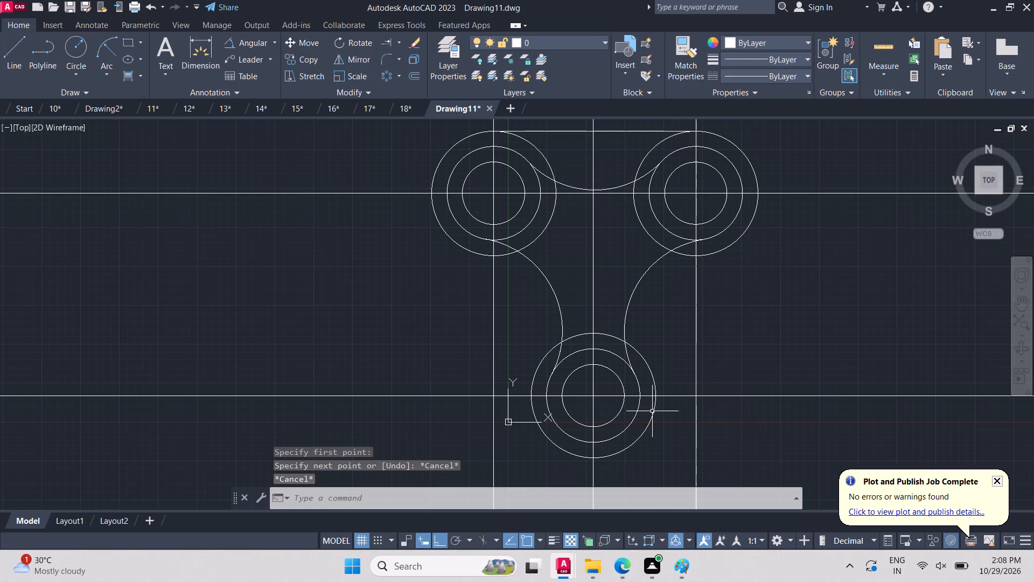
Draw the right slanted outline from the right side of the bottom outer circle to the right side of the top-right outer circle.
key("l")
key("Return")
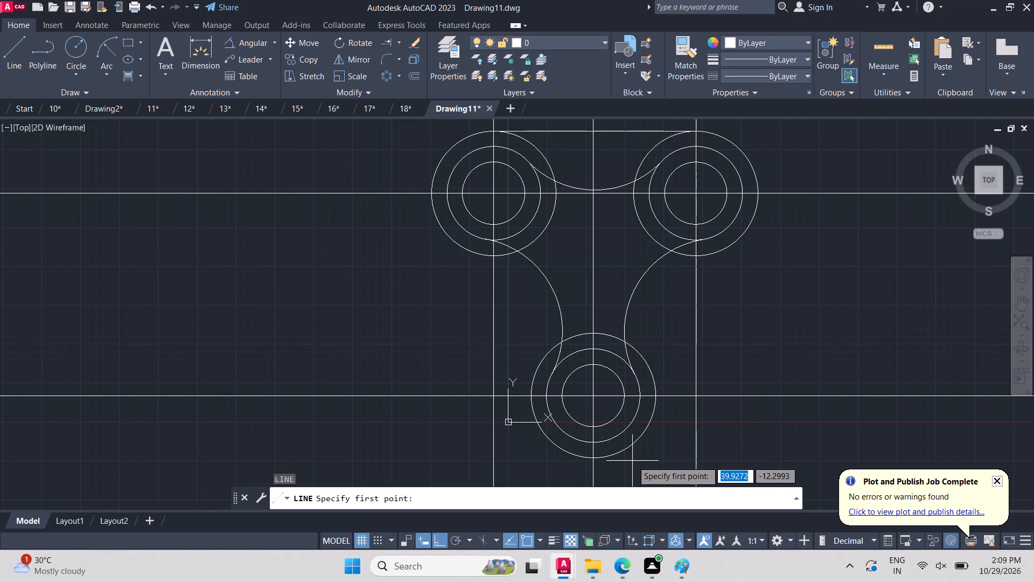
key("l")
key("Return")
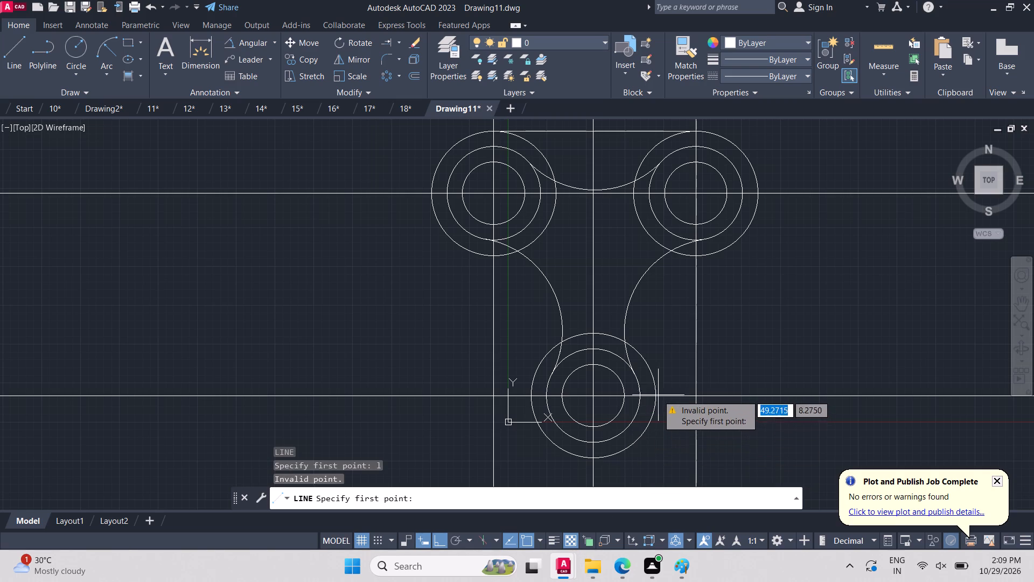
left_click(654, 409)
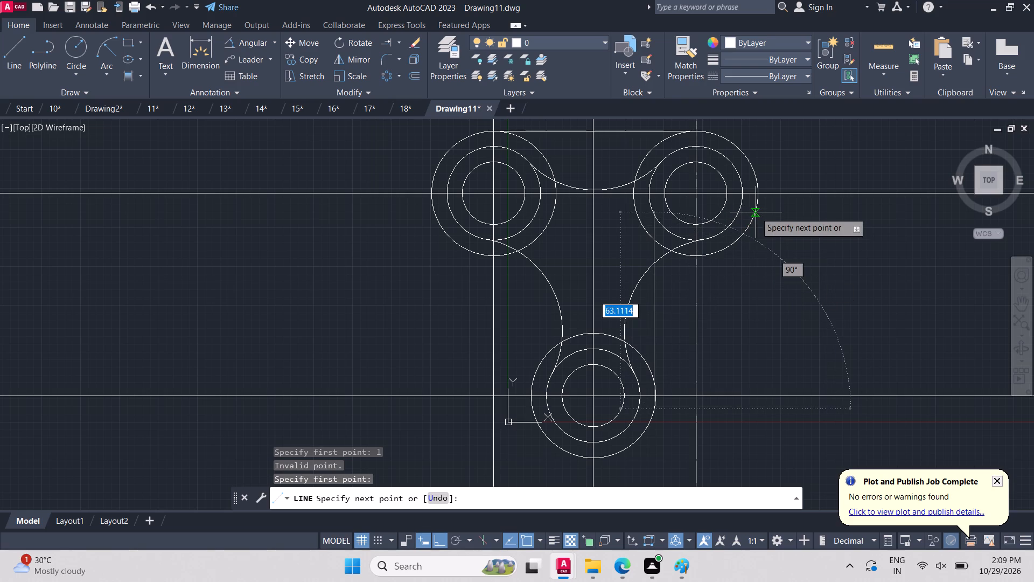
left_click(756, 212)
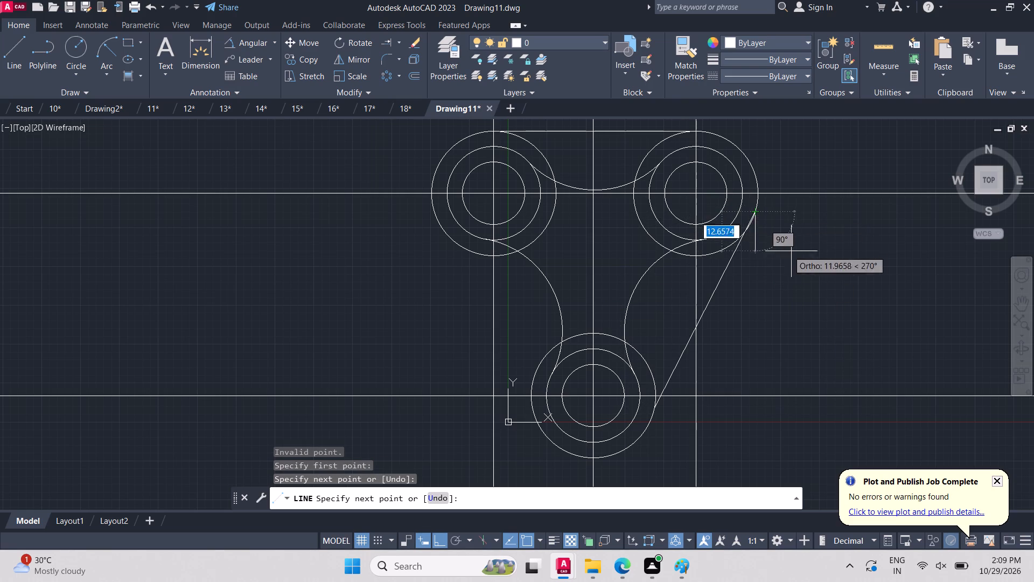
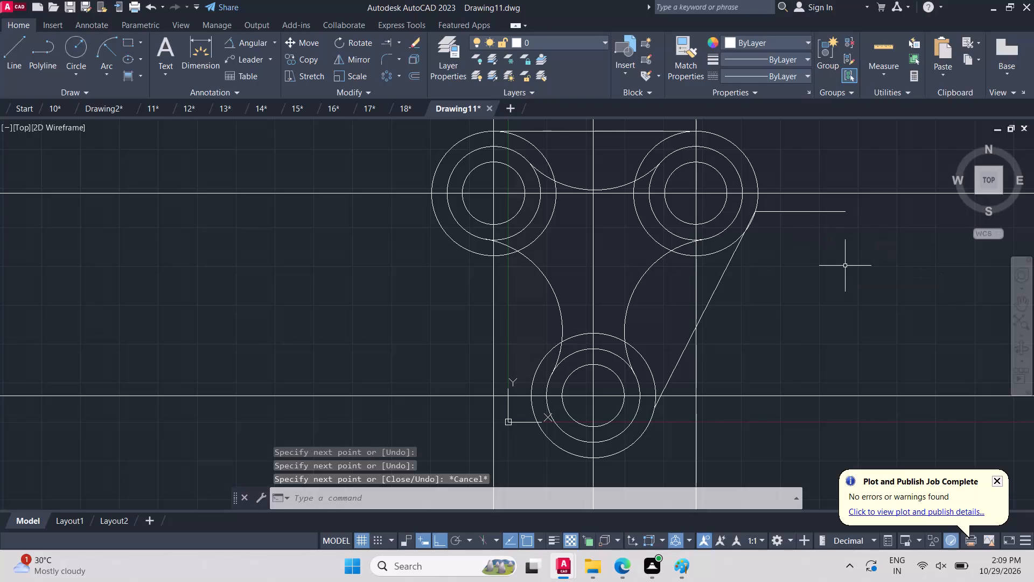
Erase the stray horizontal segment extending from the right slanted outline's upper end at the top-right outer circle.
left_click(806, 211)
key("Delete")
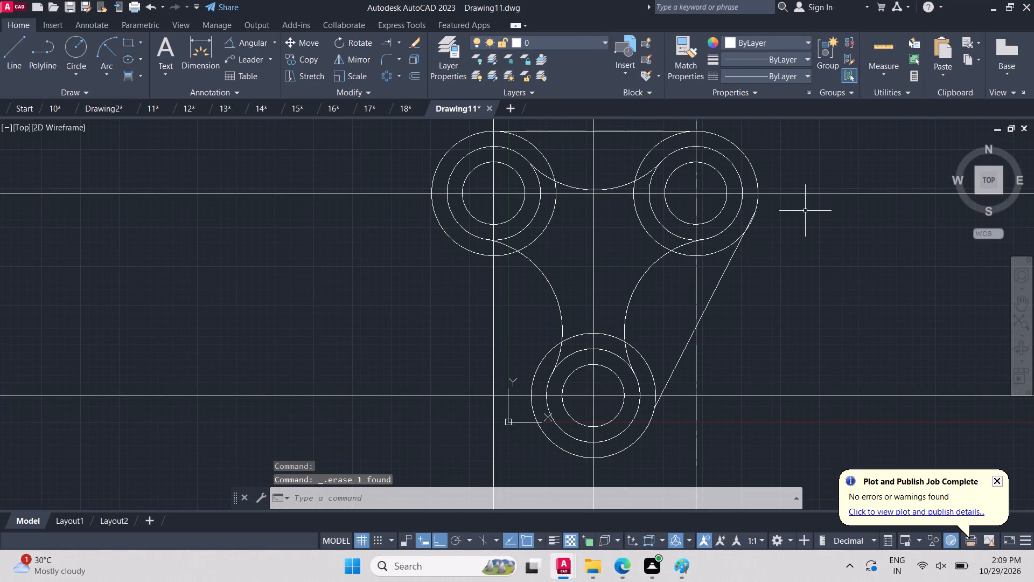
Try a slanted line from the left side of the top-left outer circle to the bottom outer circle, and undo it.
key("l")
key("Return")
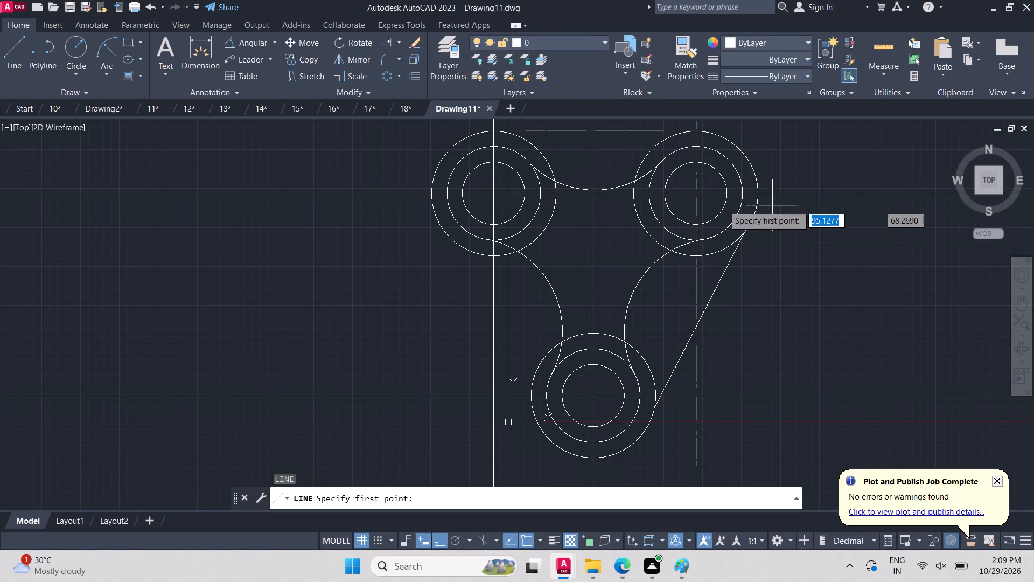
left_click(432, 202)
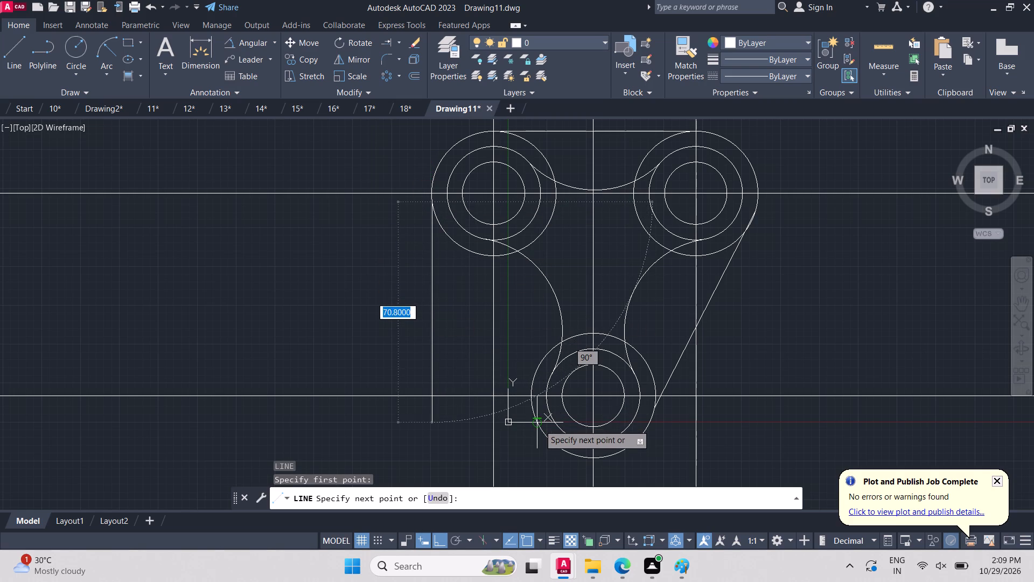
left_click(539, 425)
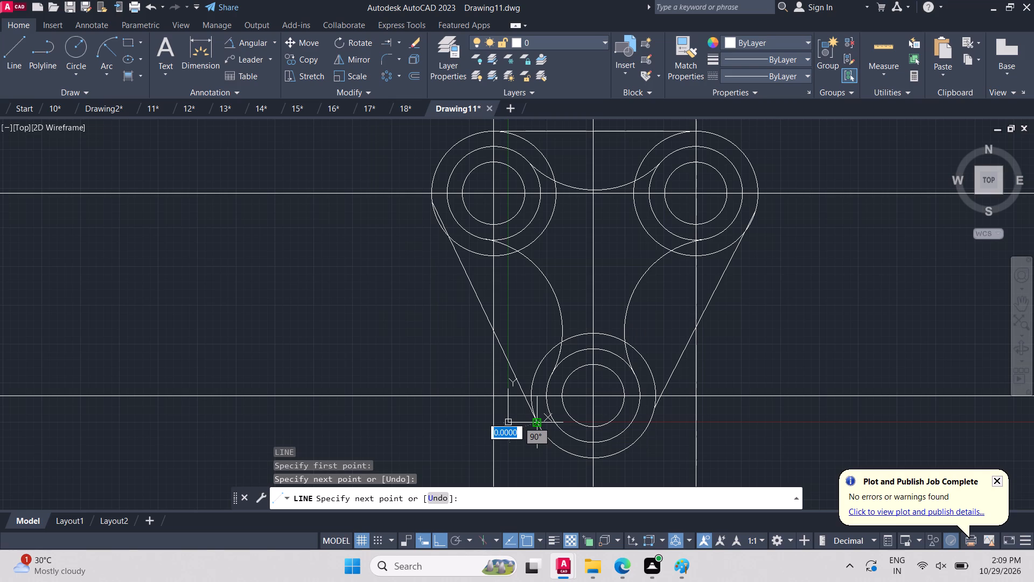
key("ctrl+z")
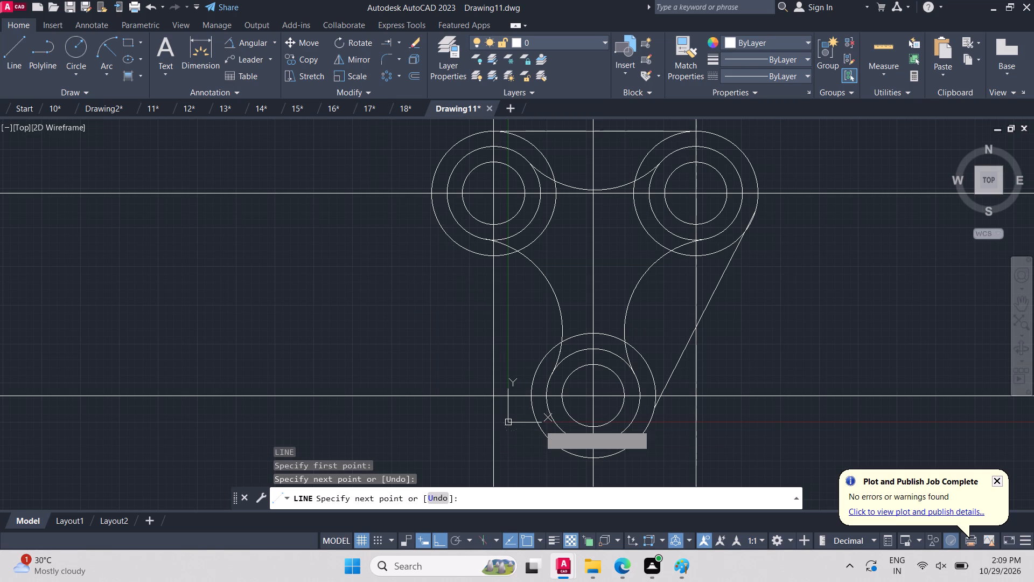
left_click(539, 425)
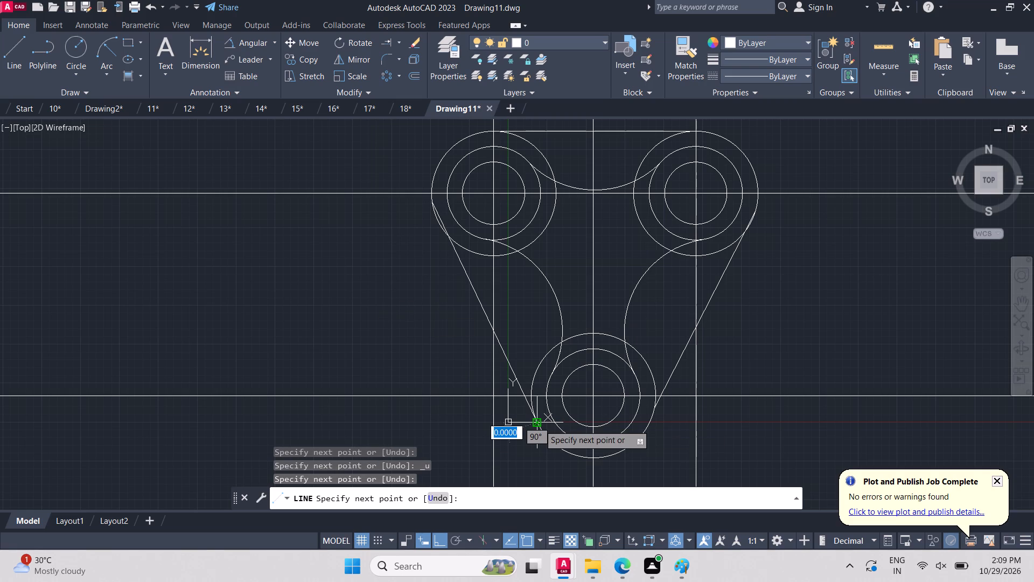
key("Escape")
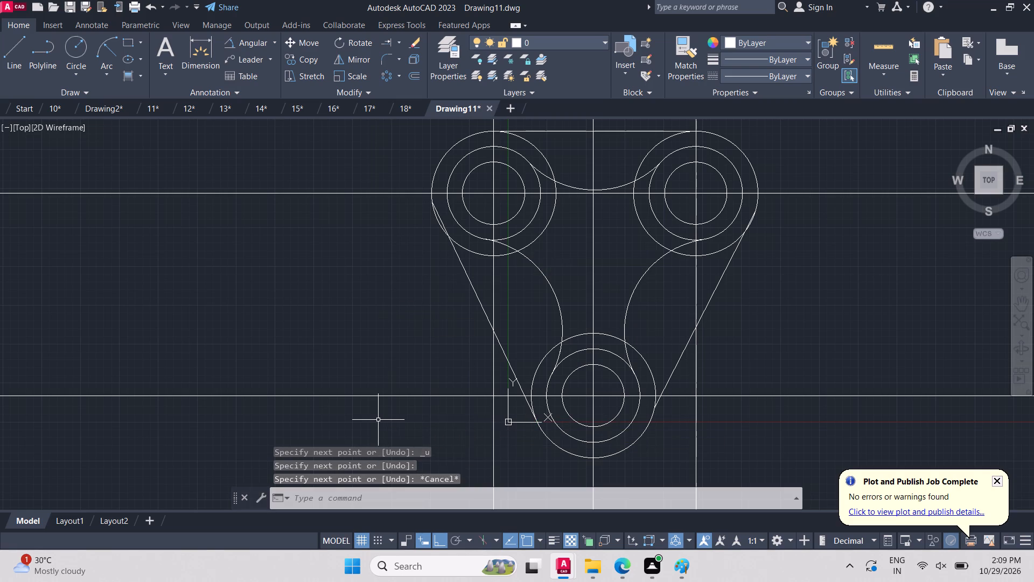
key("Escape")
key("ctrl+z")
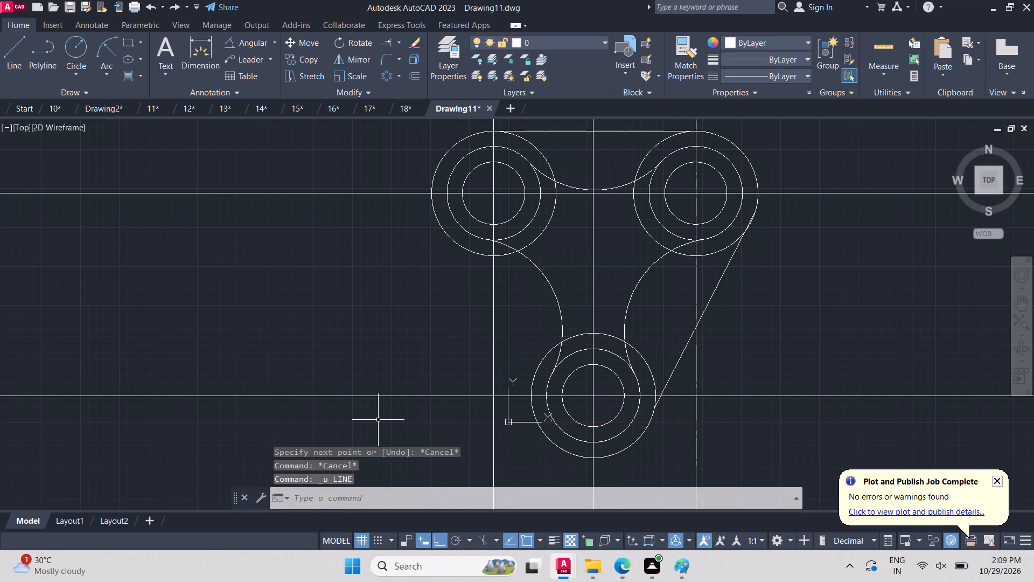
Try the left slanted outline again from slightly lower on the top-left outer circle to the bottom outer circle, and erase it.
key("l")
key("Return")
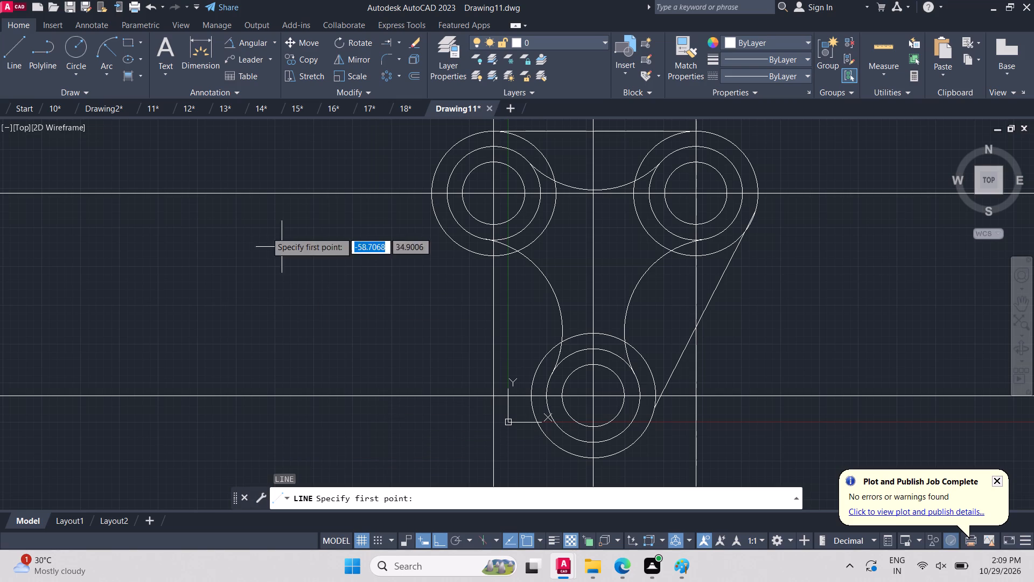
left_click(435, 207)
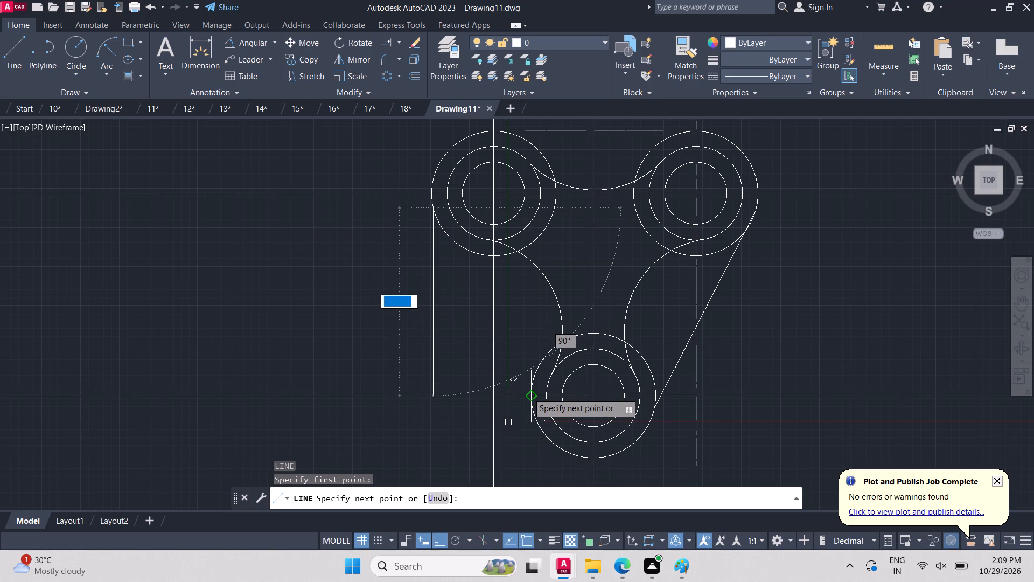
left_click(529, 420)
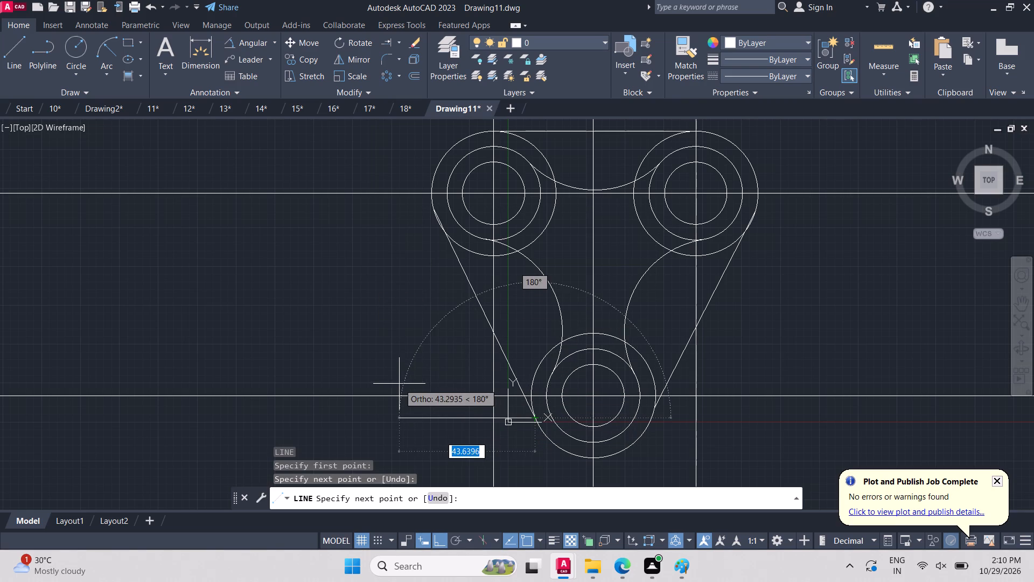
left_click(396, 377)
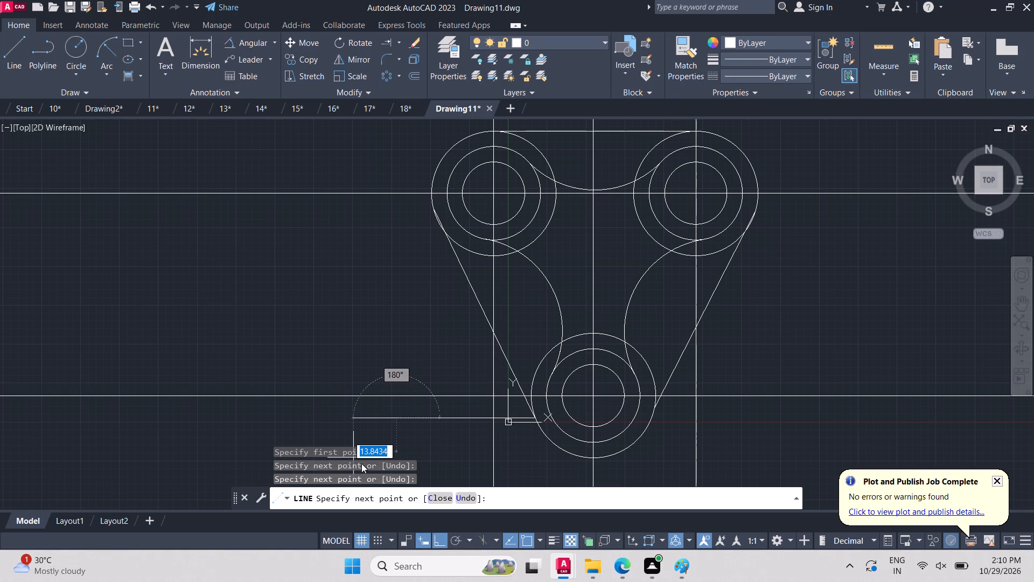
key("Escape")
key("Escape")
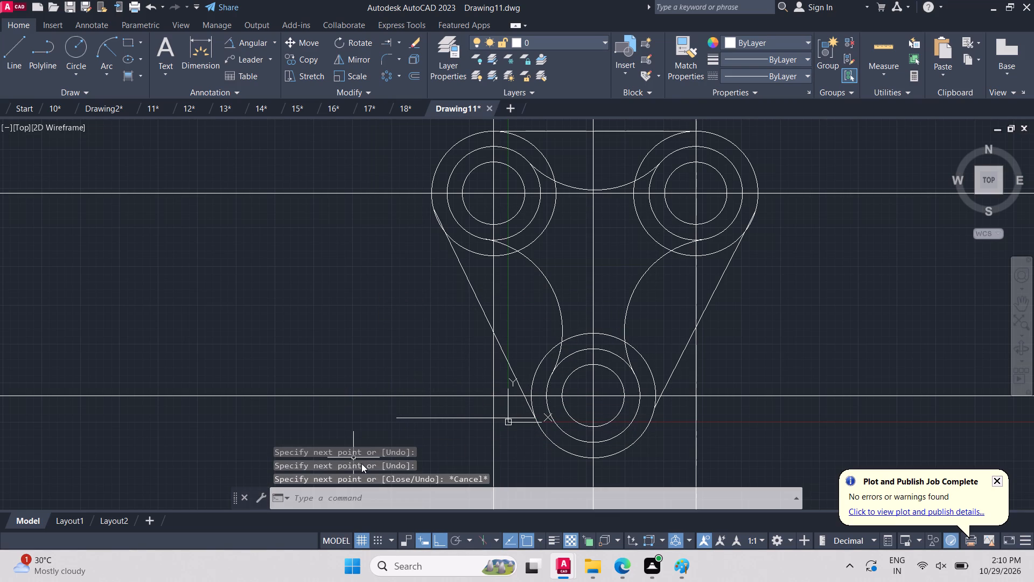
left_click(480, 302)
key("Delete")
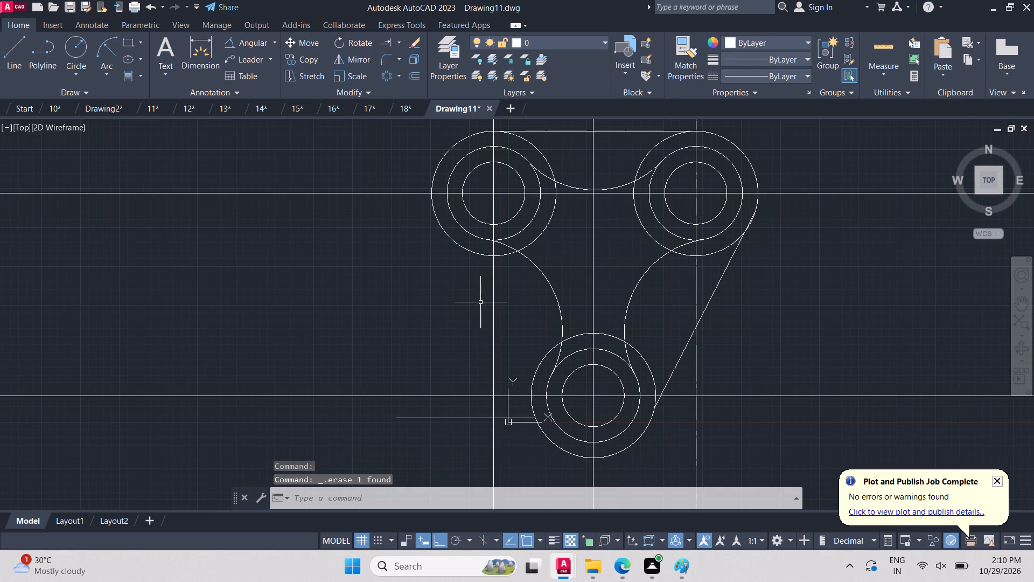
Draw the left slanted outline from the left side of the bottom outer circle to the left side of the top-left outer circle.
key("l")
key("Return")
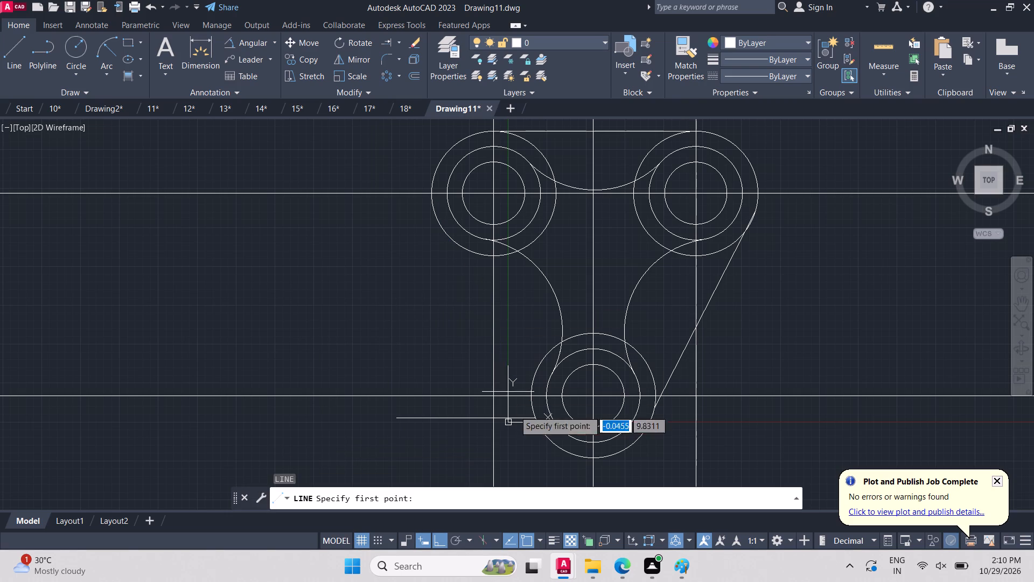
left_click(541, 414)
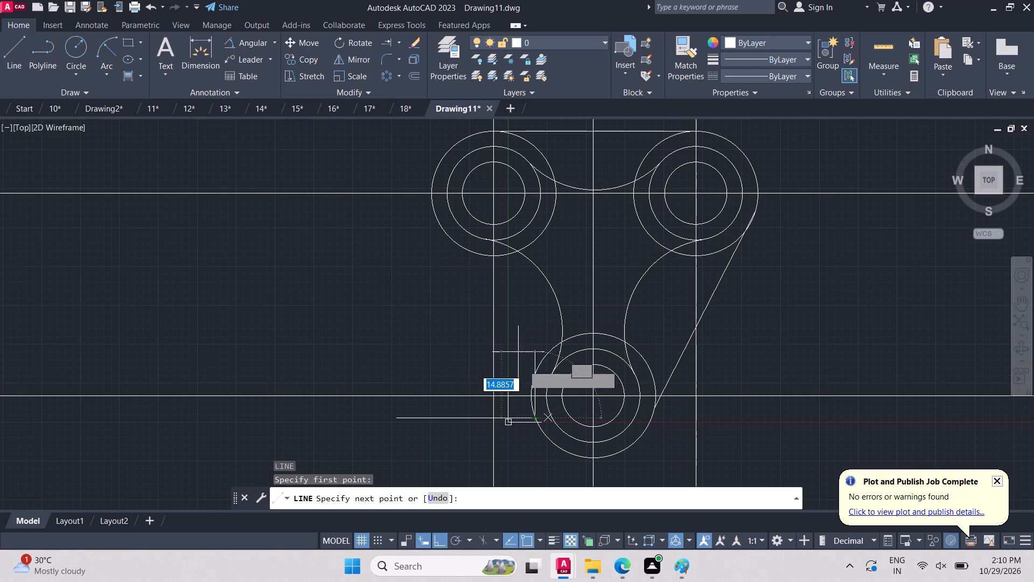
left_click(435, 226)
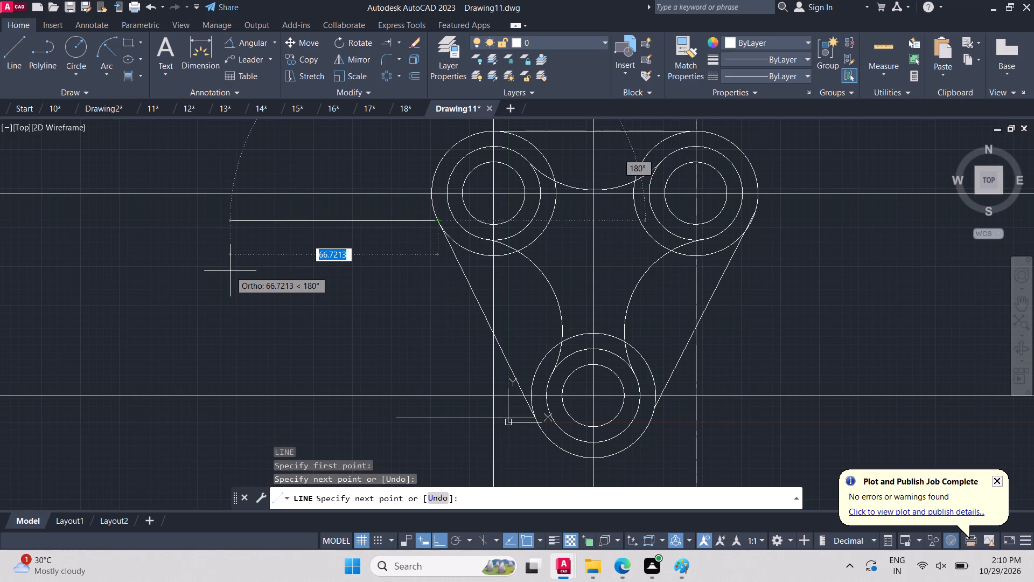
key("Escape")
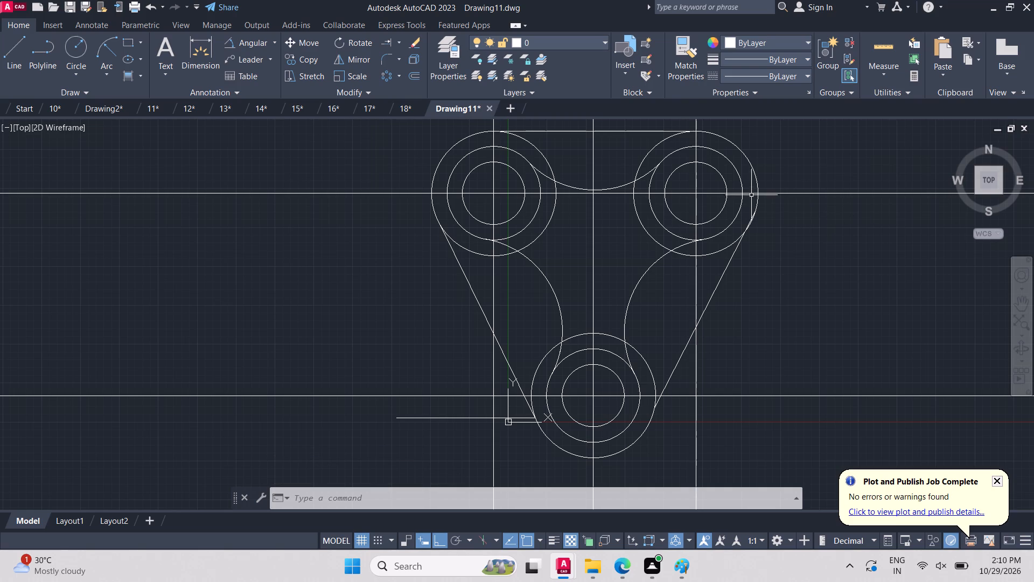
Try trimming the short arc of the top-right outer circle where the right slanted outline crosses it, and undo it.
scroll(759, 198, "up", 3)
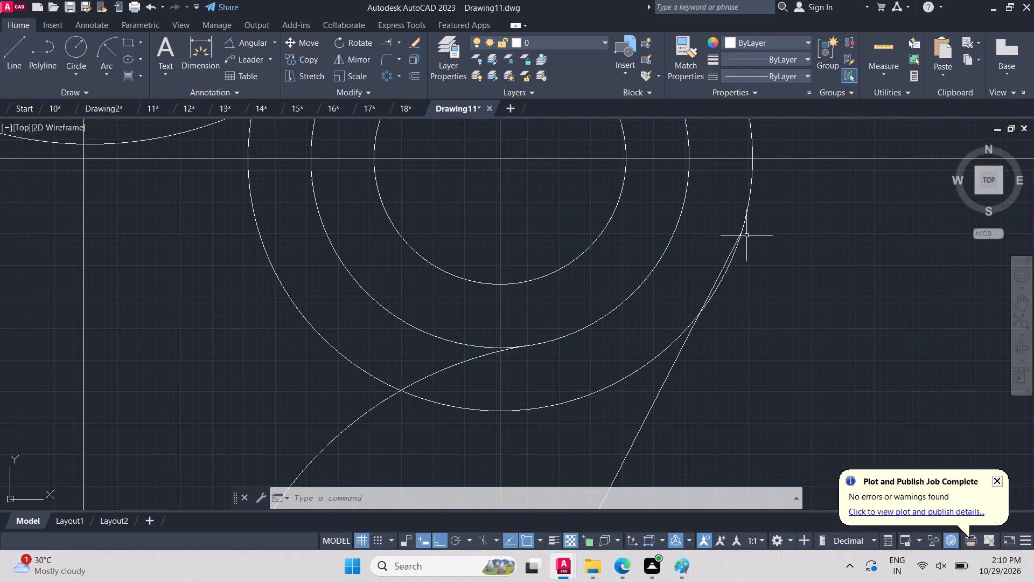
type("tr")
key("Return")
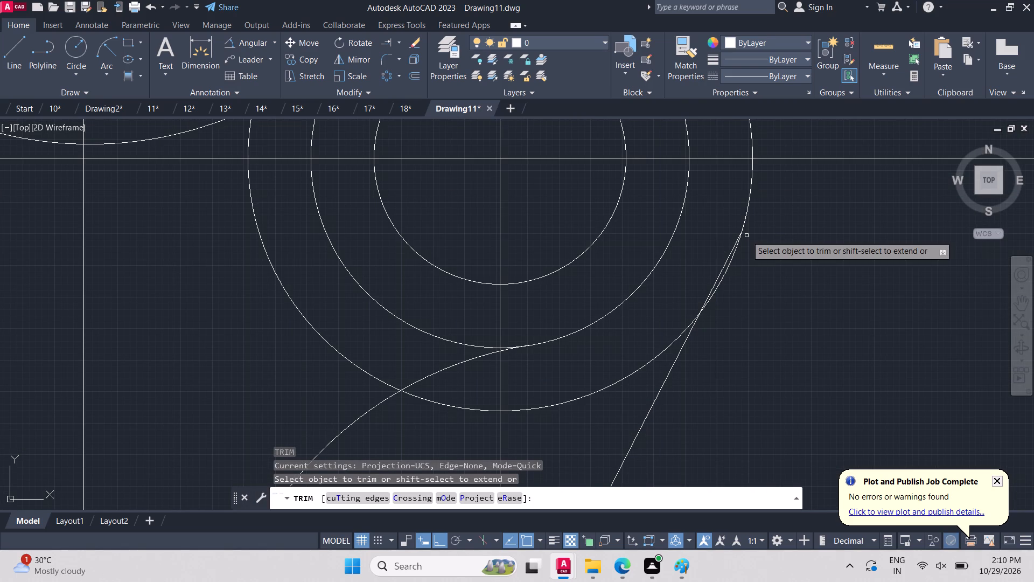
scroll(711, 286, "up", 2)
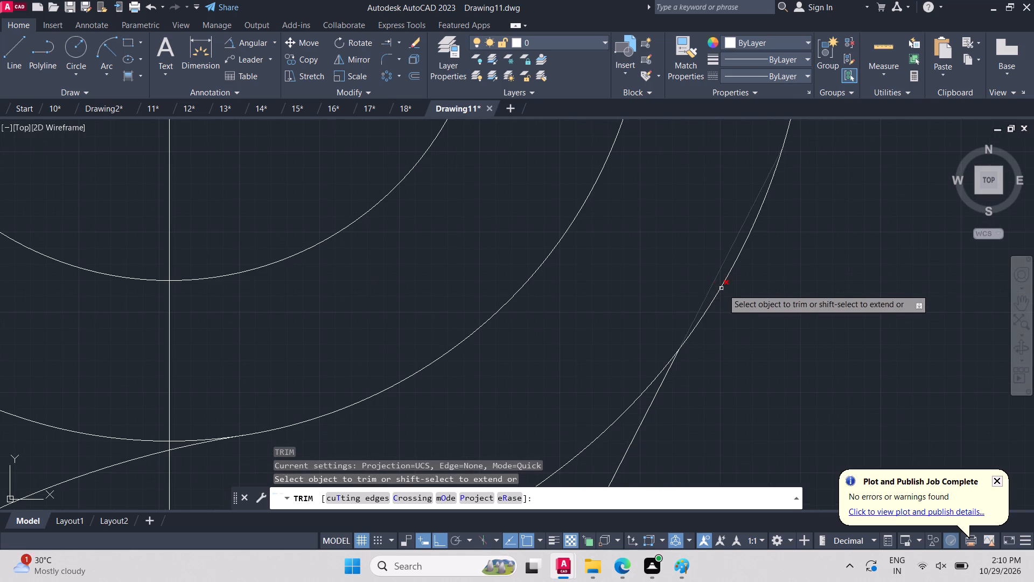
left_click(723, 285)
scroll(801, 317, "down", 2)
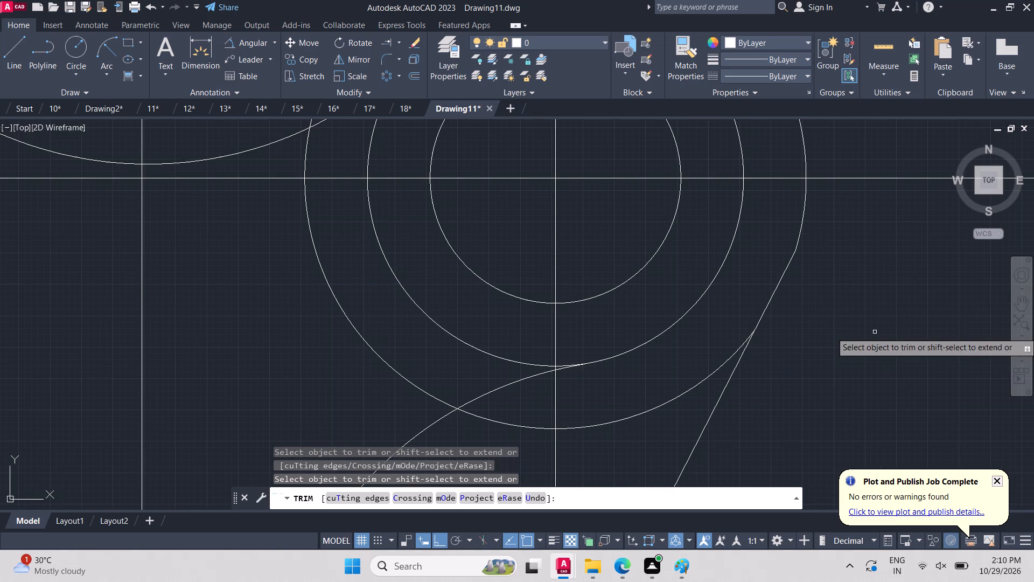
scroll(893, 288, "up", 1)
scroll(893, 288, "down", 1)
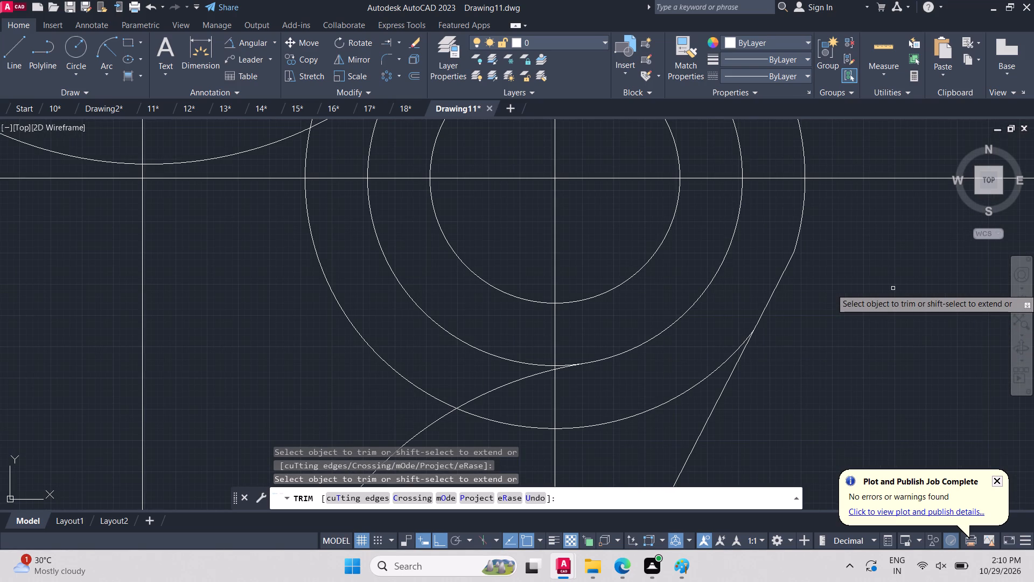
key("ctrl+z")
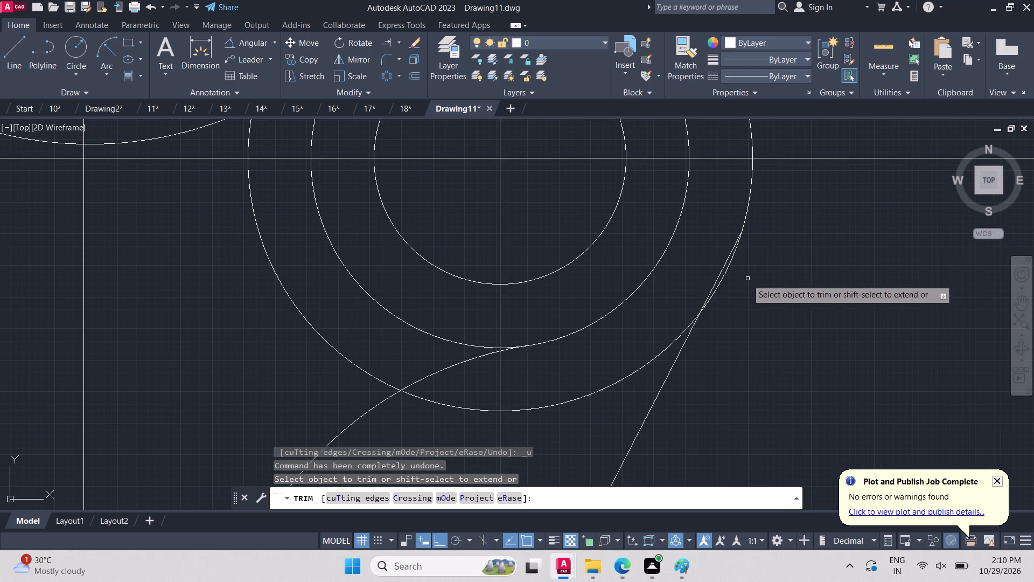
Trim the top-right outer circle from the slanted outline to its vertical construction line, and its upper-left arc down to the top fillet.
left_click(719, 288)
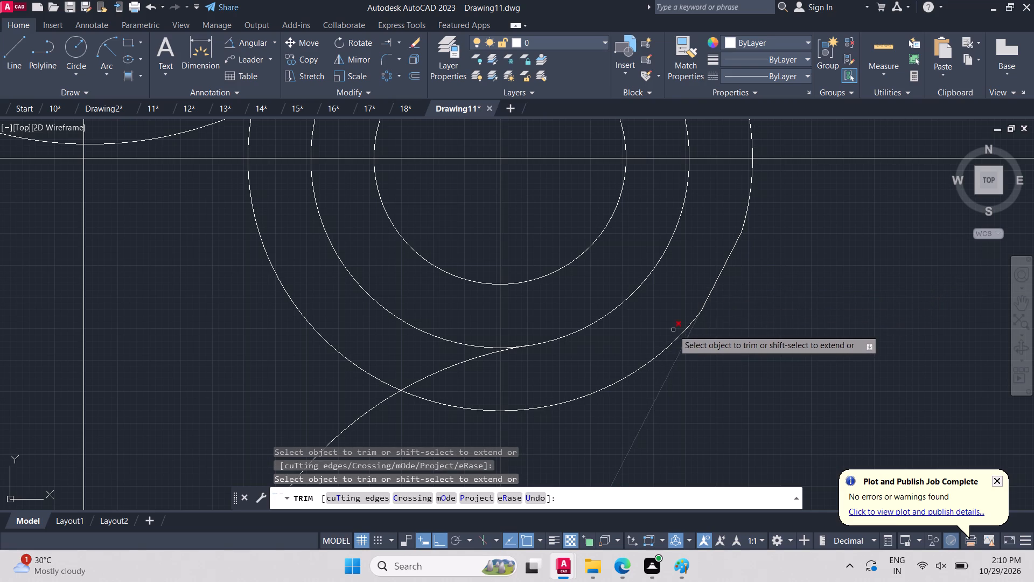
left_click_drag(645, 355, 617, 375)
left_click(557, 390)
left_click(558, 414)
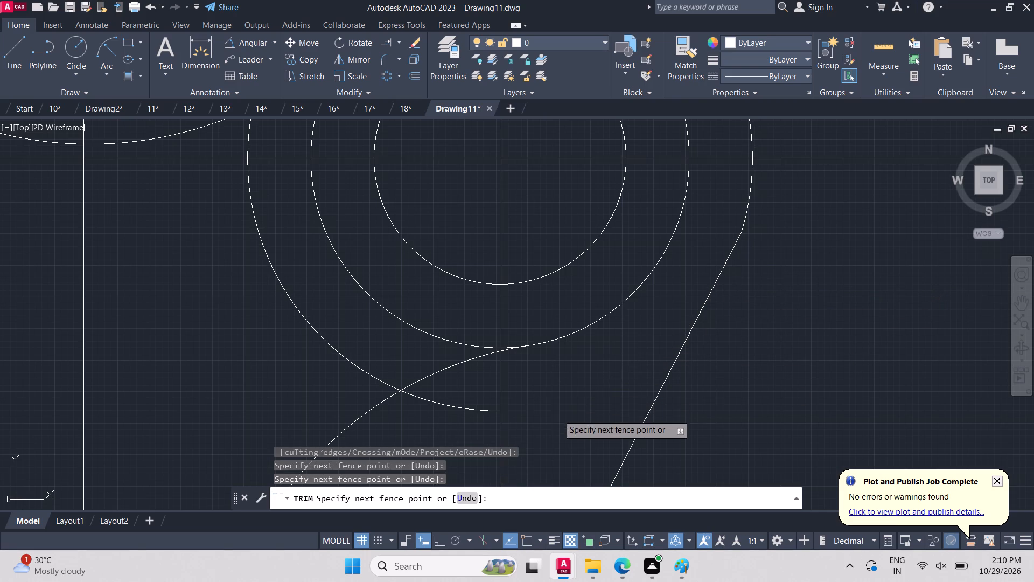
scroll(933, 320, "down", 2)
scroll(1032, 329, "up", 1)
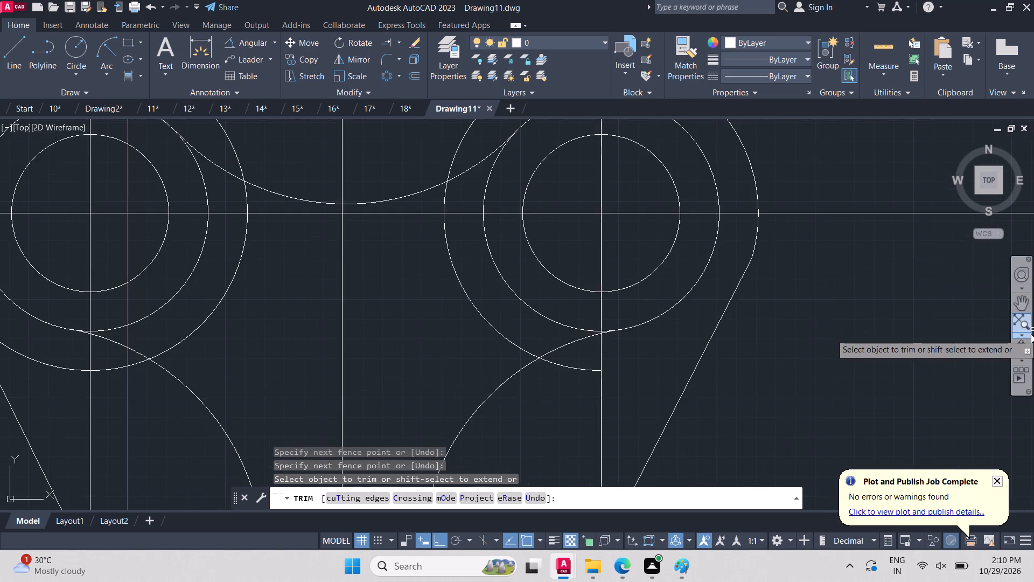
scroll(1031, 334, "down", 2)
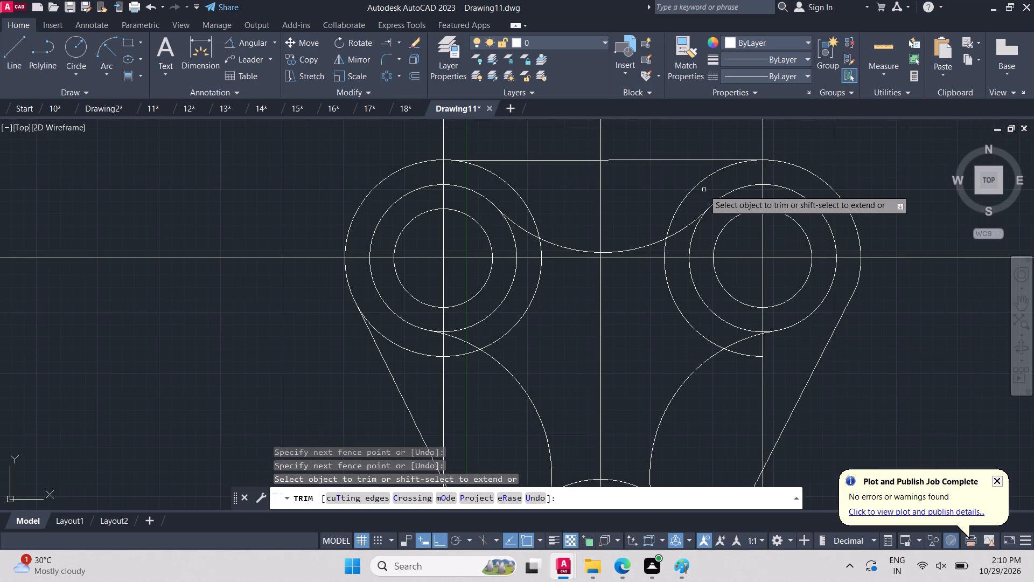
left_click(692, 183)
left_click(727, 189)
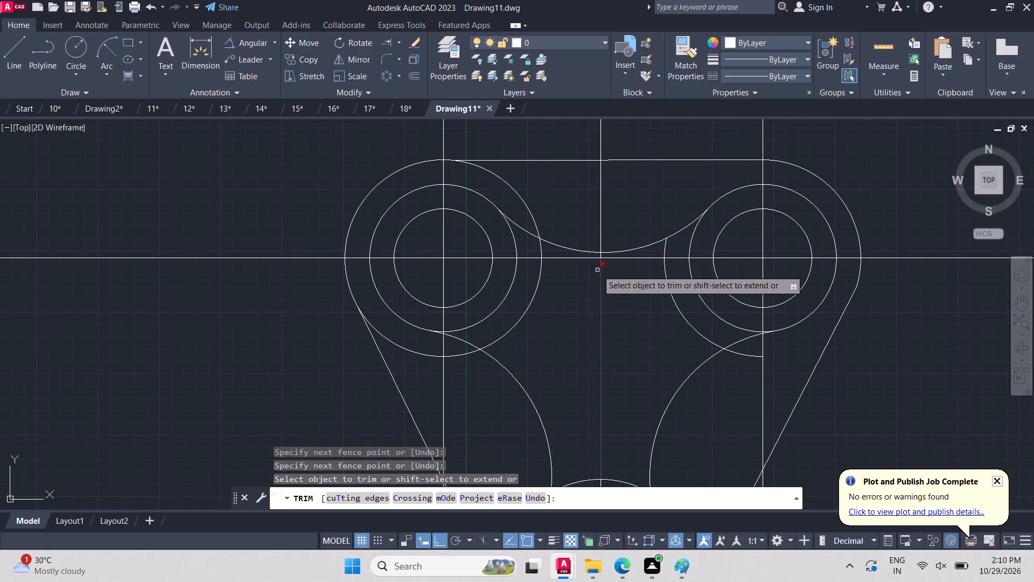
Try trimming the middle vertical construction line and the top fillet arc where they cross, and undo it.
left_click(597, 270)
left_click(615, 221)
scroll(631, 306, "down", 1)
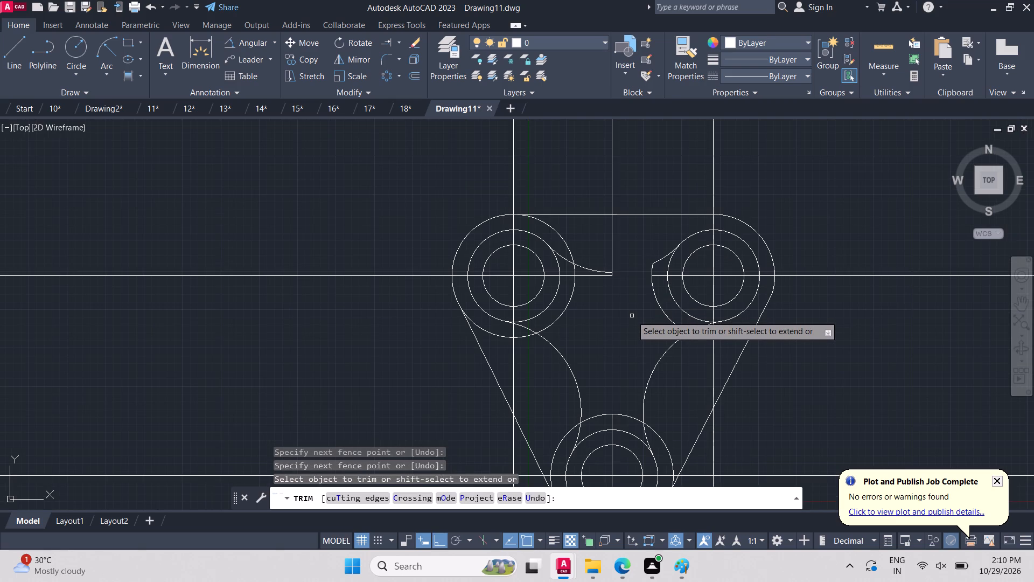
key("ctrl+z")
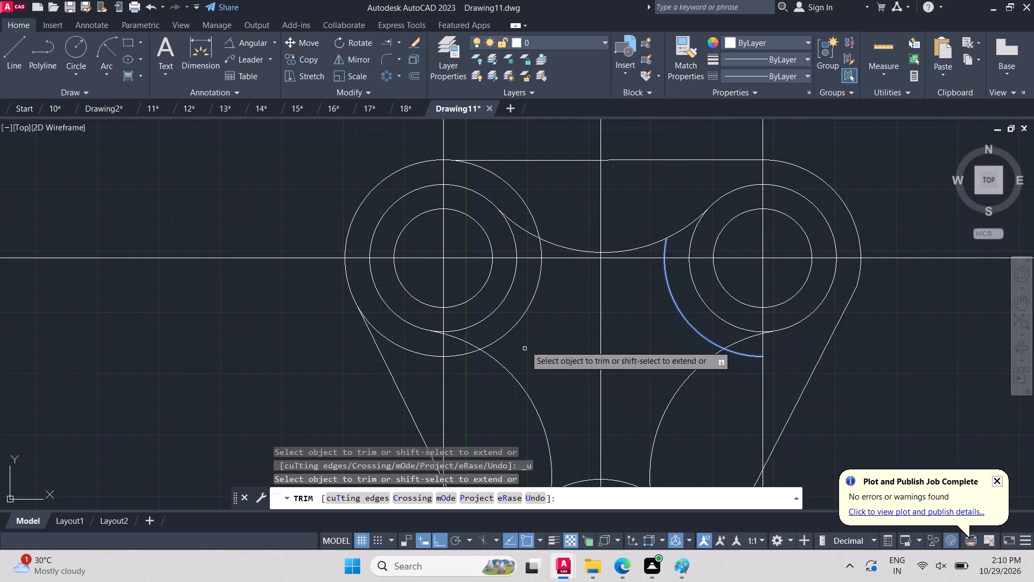
Trim the upper-right arc of the top-left outer circle between the top outline and the top fillet.
left_click(487, 184)
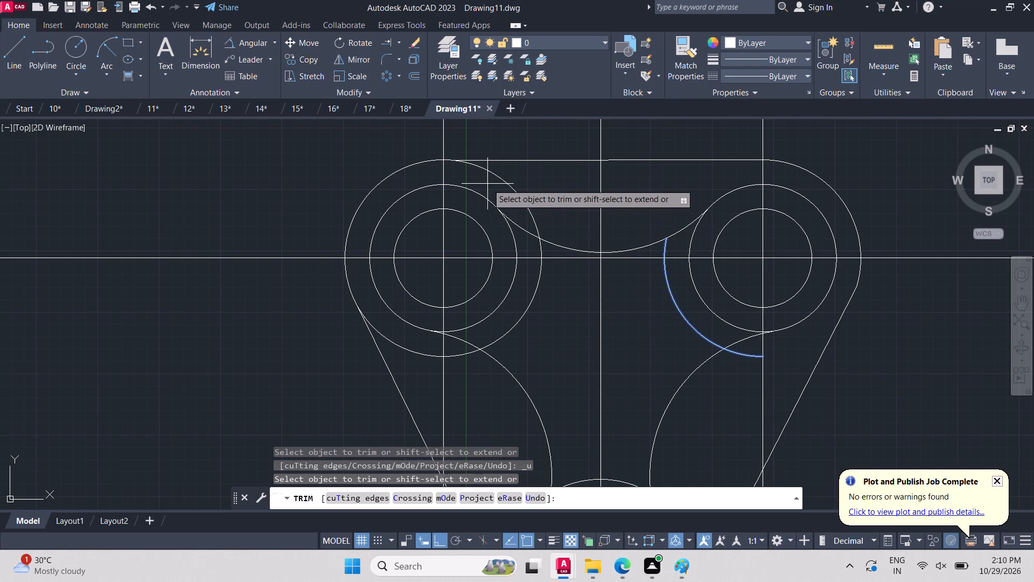
left_click(526, 184)
scroll(619, 207, "down", 4)
key("Escape")
Erase the two horizontal and three vertical construction lines running through the circle centres.
left_click_drag(817, 308, 817, 271)
left_click(793, 176)
key("Delete")
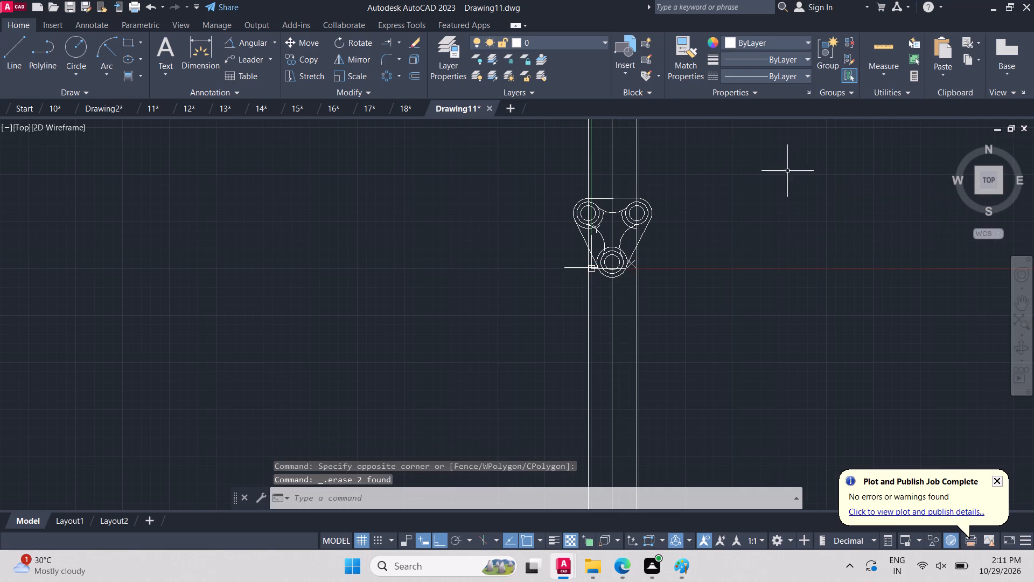
left_click(678, 149)
left_click(537, 143)
key("Delete")
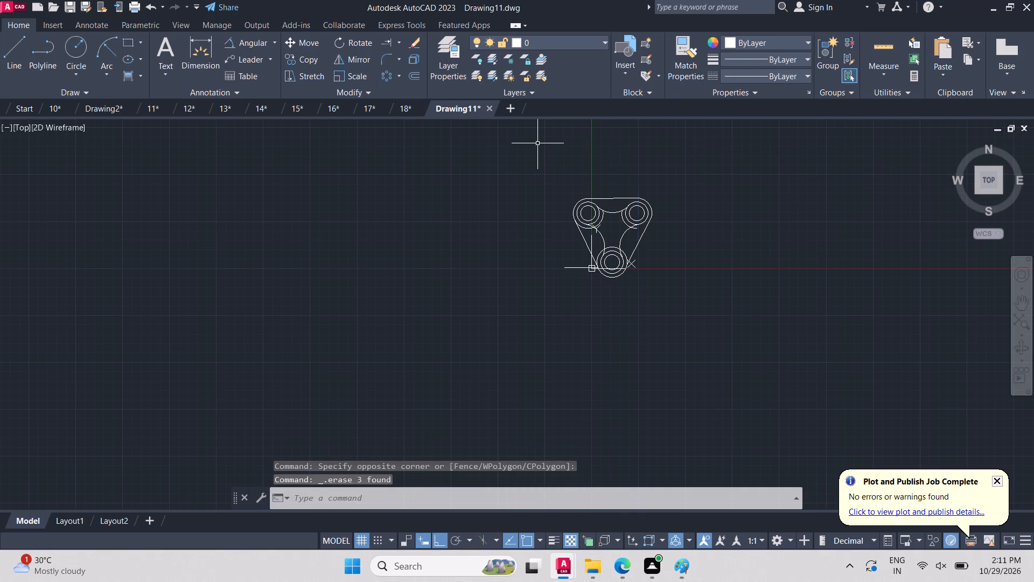
scroll(598, 114, "up", 2)
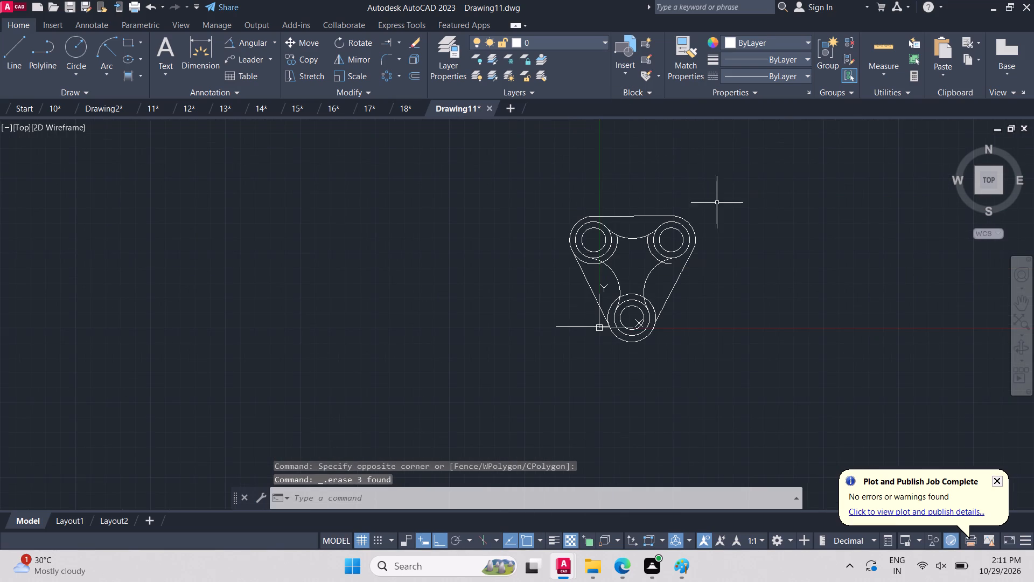
Trim the bottom outer circle's upper arc between the two slanted outlines, including its portion between the side fillets.
scroll(686, 216, "up", 4)
scroll(277, 356, "down", 3)
scroll(262, 441, "up", 3)
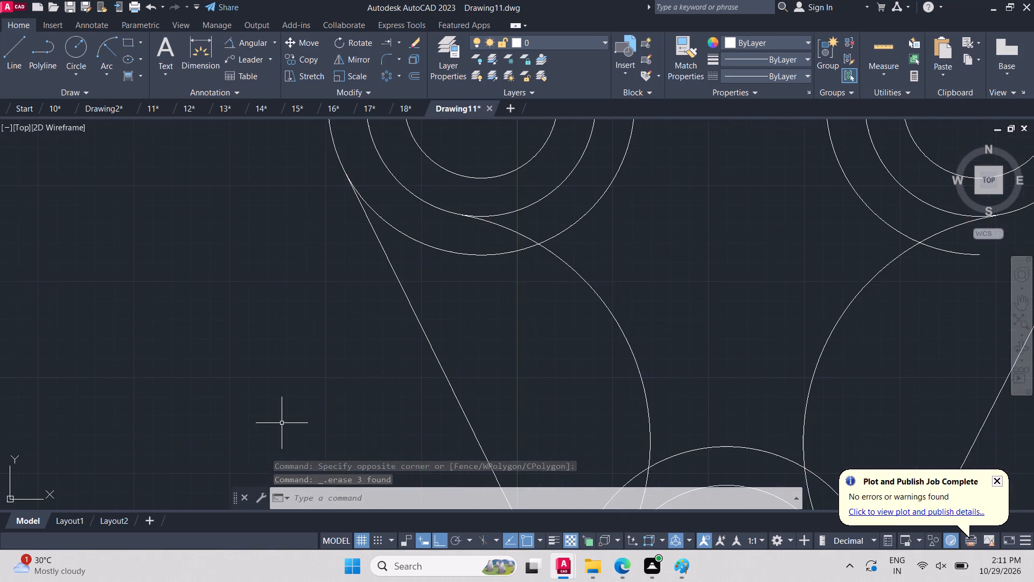
scroll(512, 317, "down", 3)
scroll(586, 365, "up", 1)
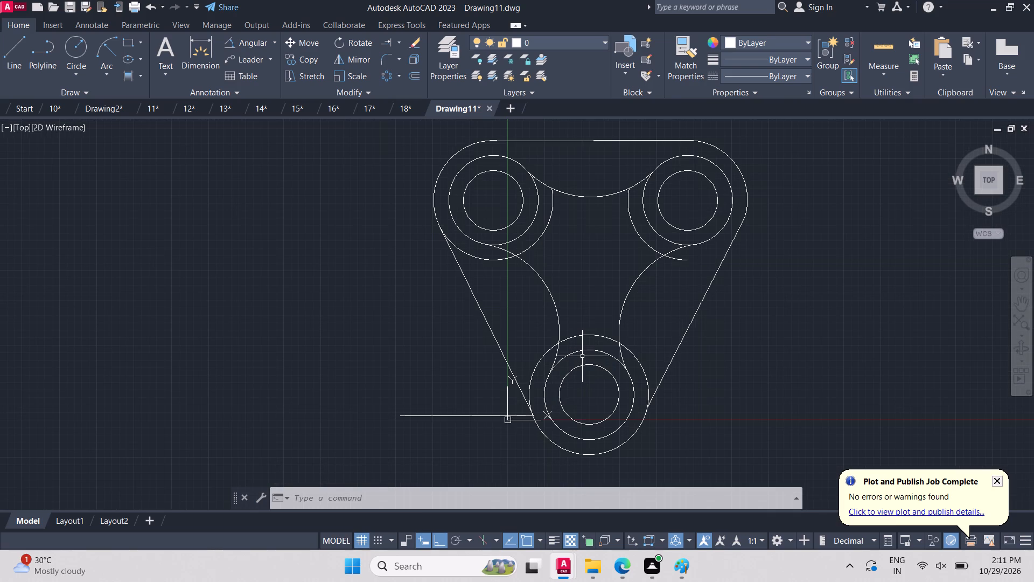
type("tr")
key("Return")
scroll(499, 354, "up", 1)
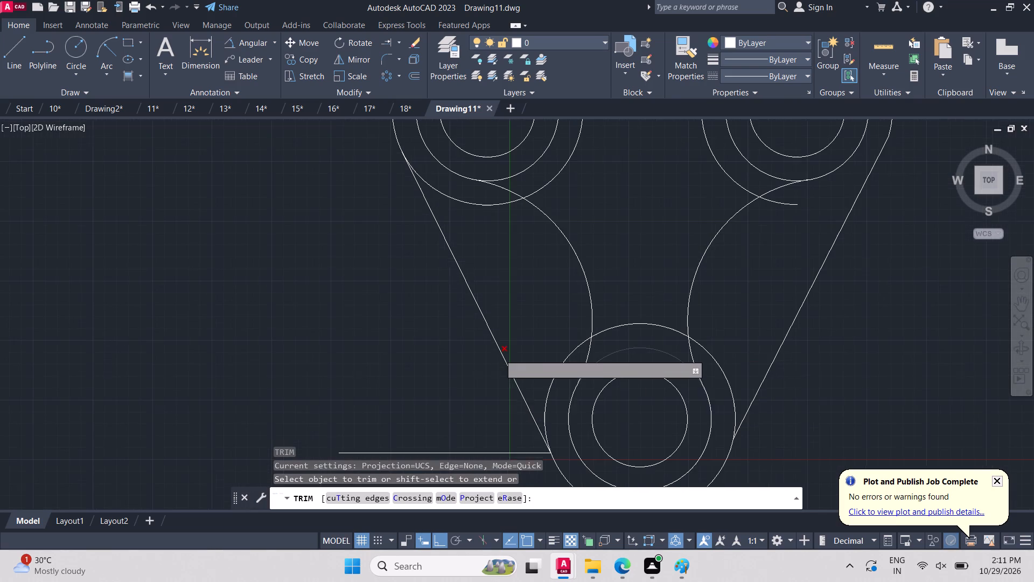
left_click(560, 396)
left_click(528, 363)
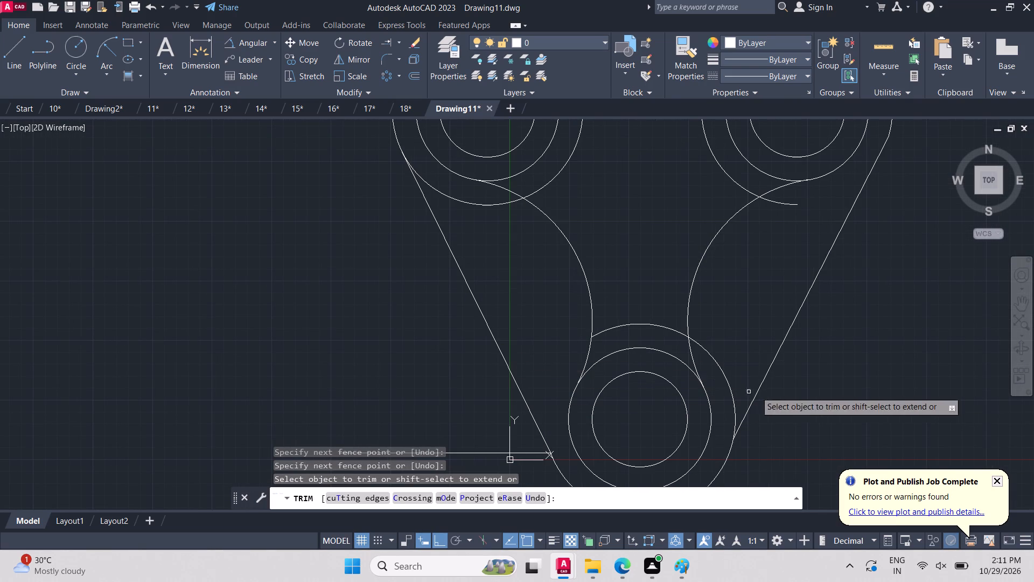
left_click(720, 391)
left_click(725, 352)
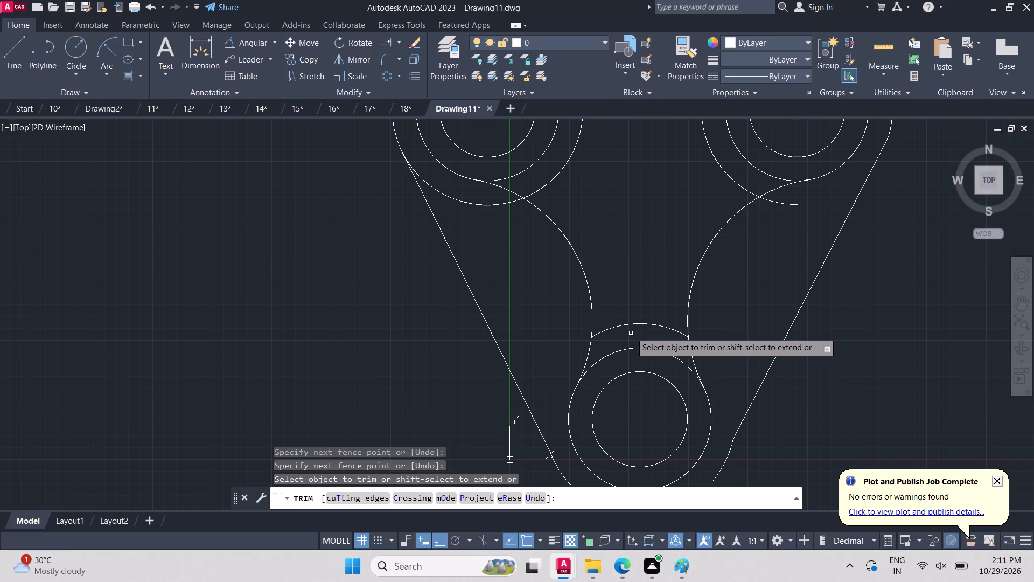
left_click(630, 330)
left_click(627, 289)
Trim the top arc of the bottom set's middle circle between the two side fillets.
scroll(778, 322, "down", 1)
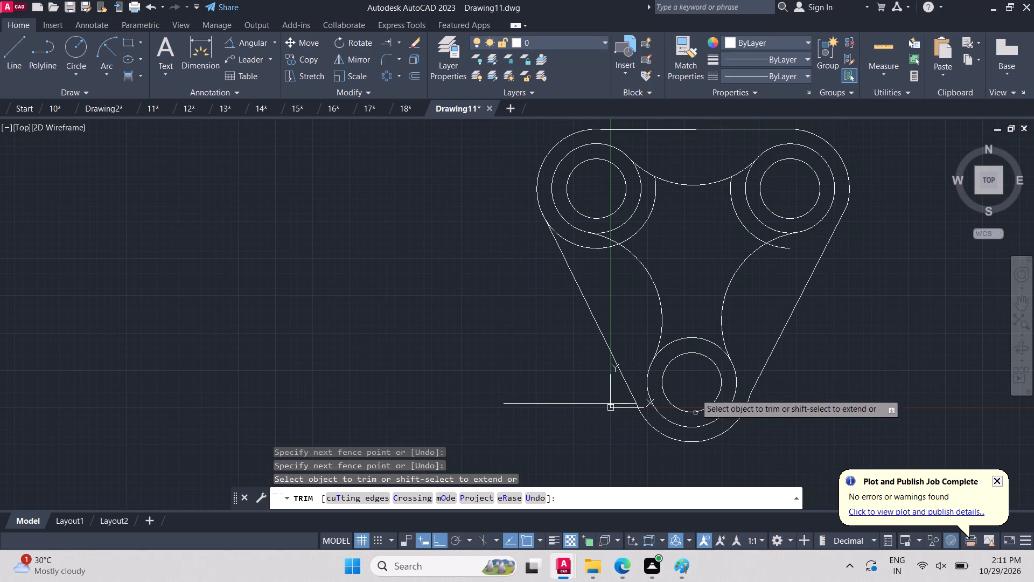
left_click(694, 342)
left_click(690, 318)
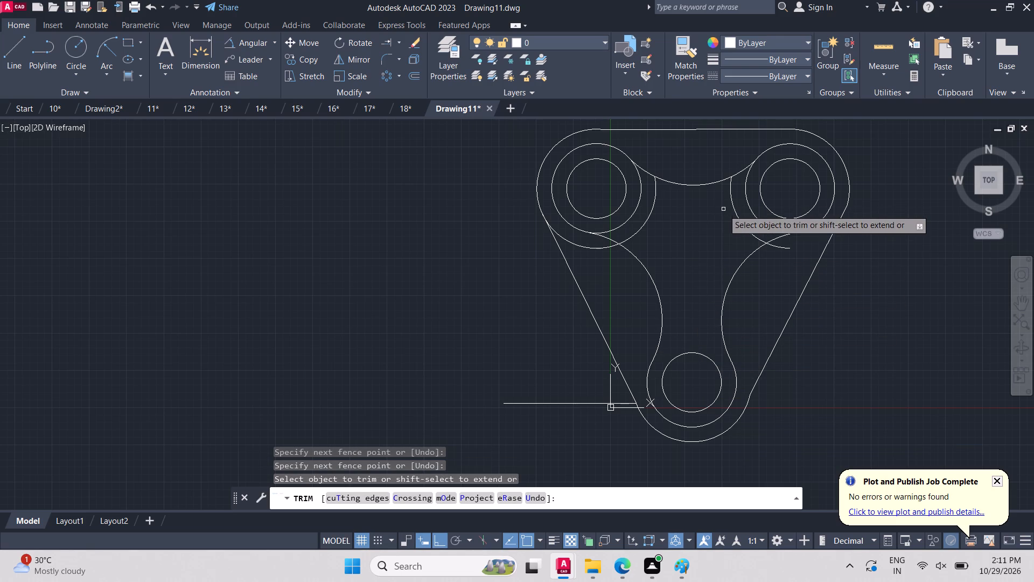
Trim the inward-facing arcs of the top-right outer and middle circles, and remove the leftover outer arc below them.
left_click(732, 212)
left_click(754, 214)
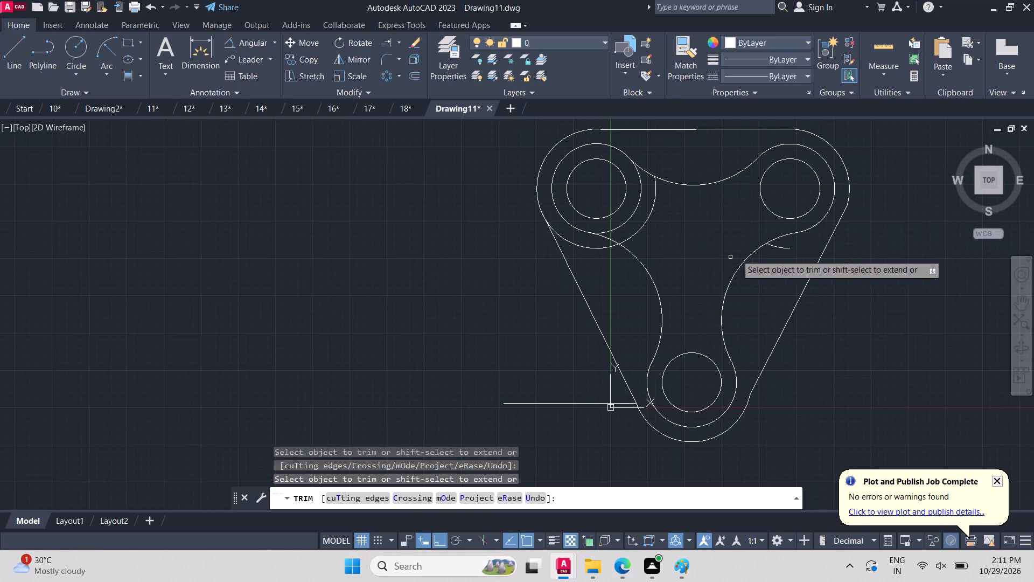
left_click(787, 246)
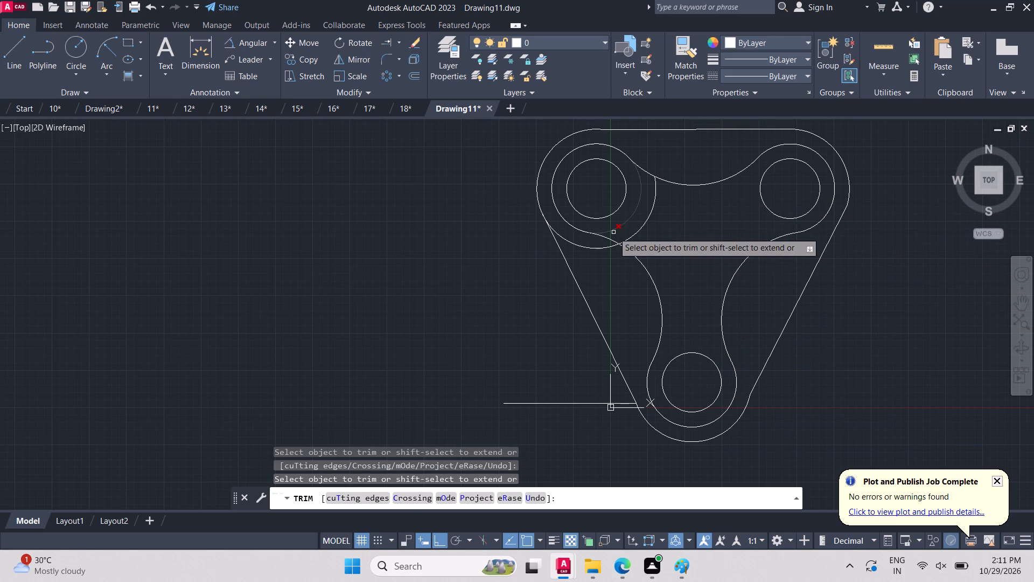
Trim the inward-facing arcs of the top-left outer and middle circles, plus the outer circle's leftover bottom arc.
left_click(633, 219)
left_click(678, 237)
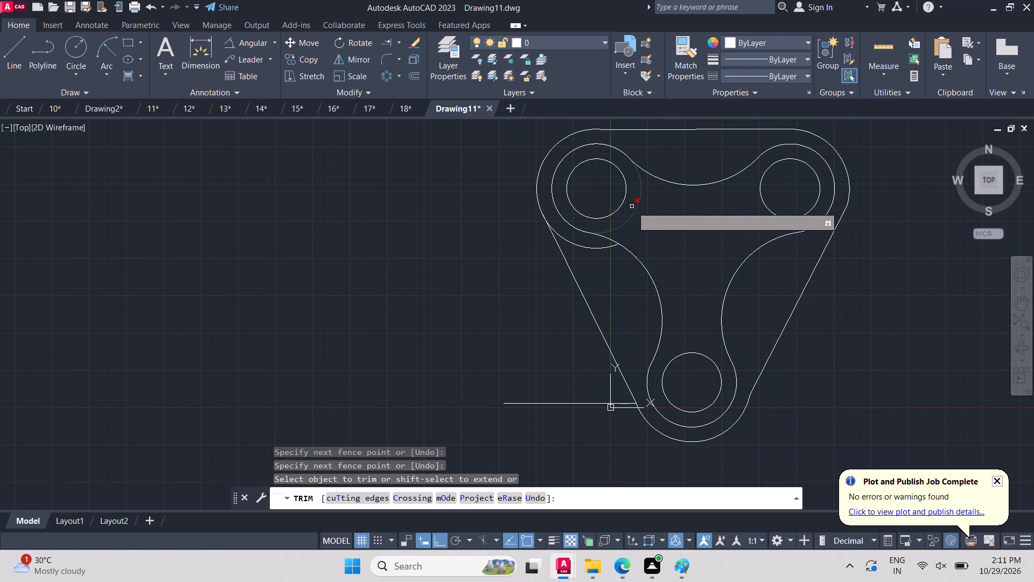
left_click(631, 206)
left_click(650, 212)
left_click(585, 242)
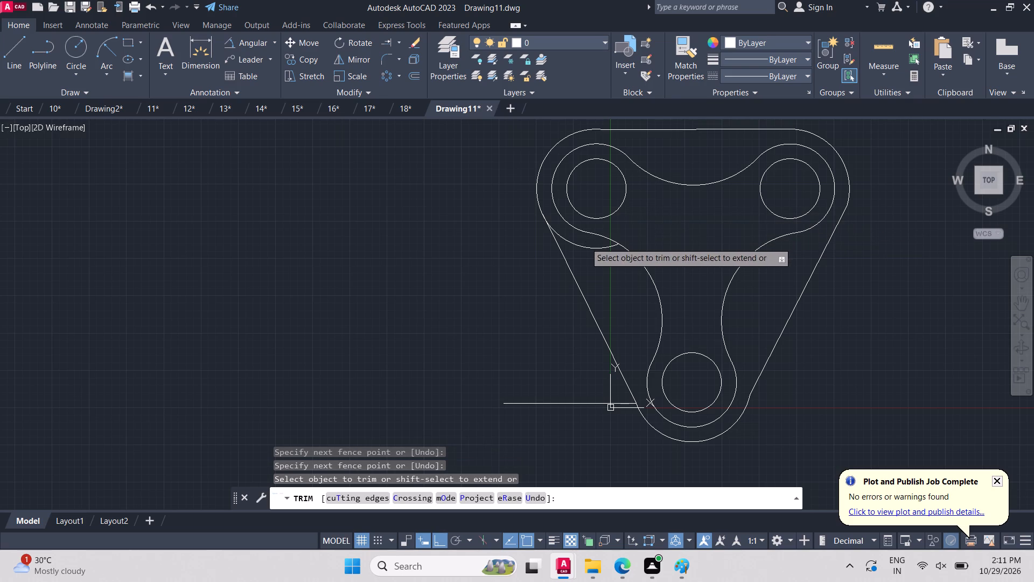
left_click(593, 257)
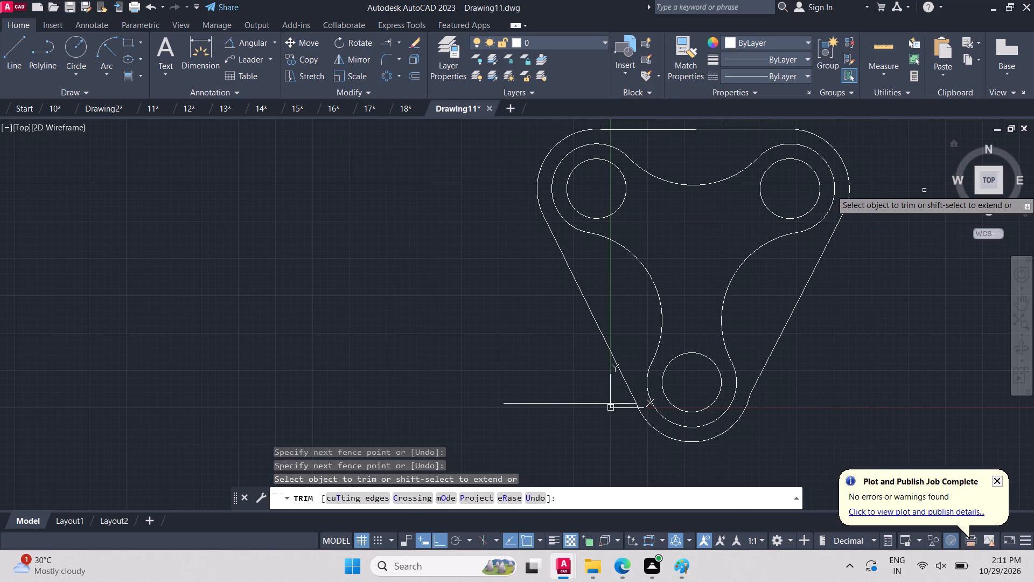
Examine the trimmed outline and inner profile up close for leftover arcs, and end the Trim command.
scroll(766, 350, "up", 3)
scroll(728, 422, "down", 3)
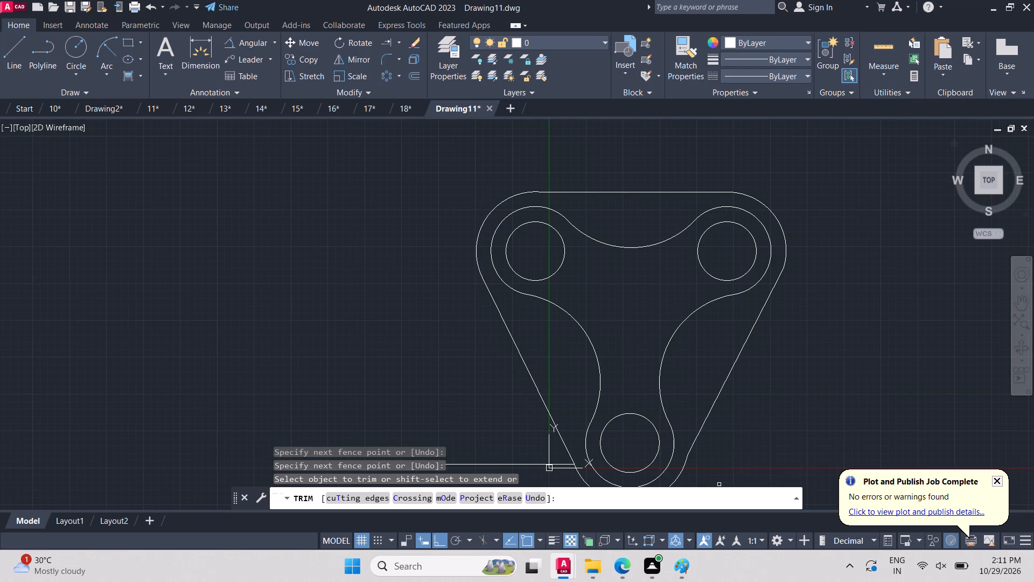
scroll(507, 336, "up", 3)
scroll(489, 282, "down", 1)
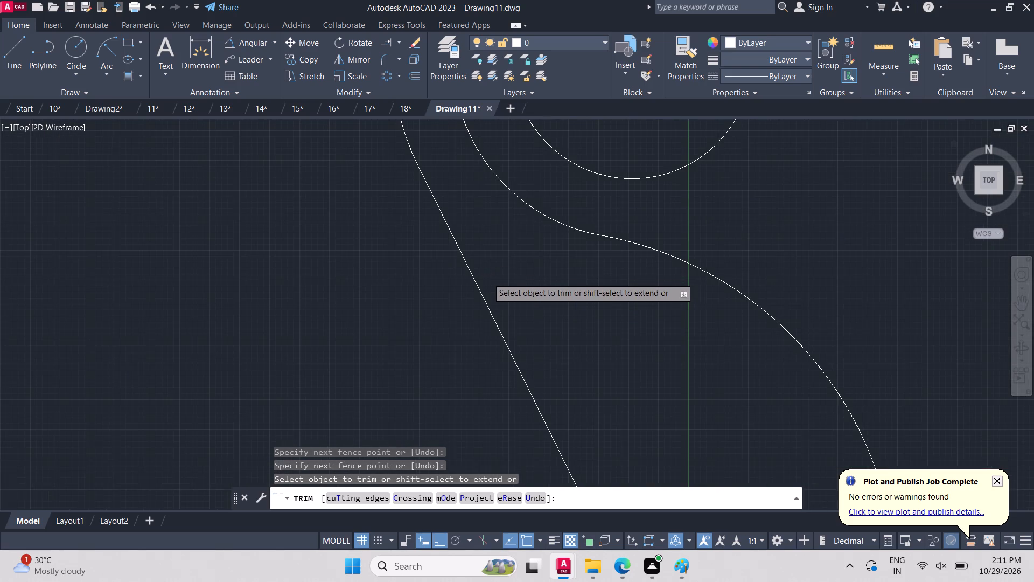
scroll(491, 290, "down", 1)
scroll(449, 209, "up", 3)
scroll(499, 250, "down", 3)
scroll(912, 320, "down", 1)
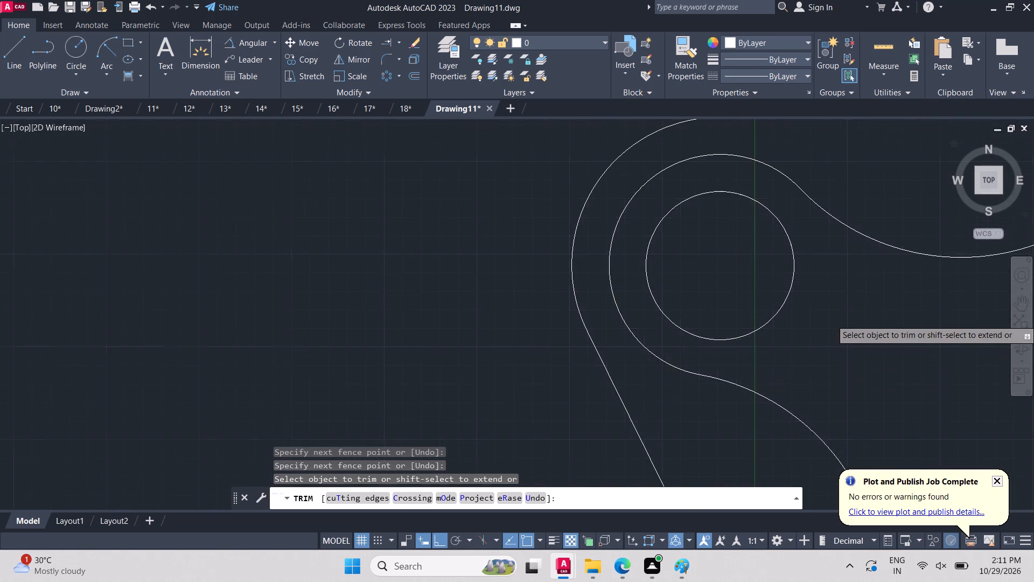
scroll(912, 320, "down", 4)
scroll(897, 328, "up", 3)
scroll(858, 326, "down", 3)
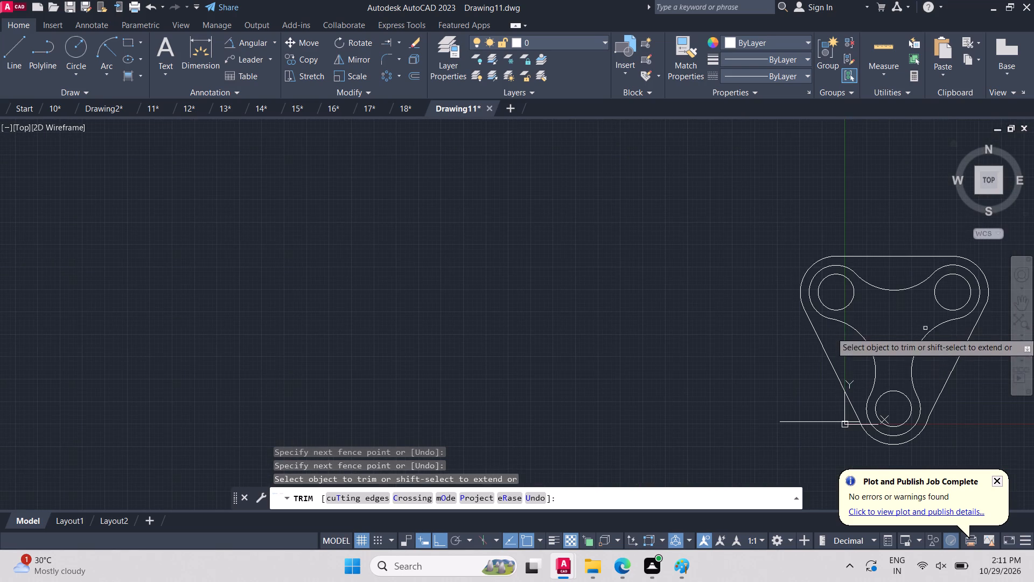
scroll(982, 353, "up", 2)
scroll(631, 345, "down", 2)
scroll(752, 406, "up", 1)
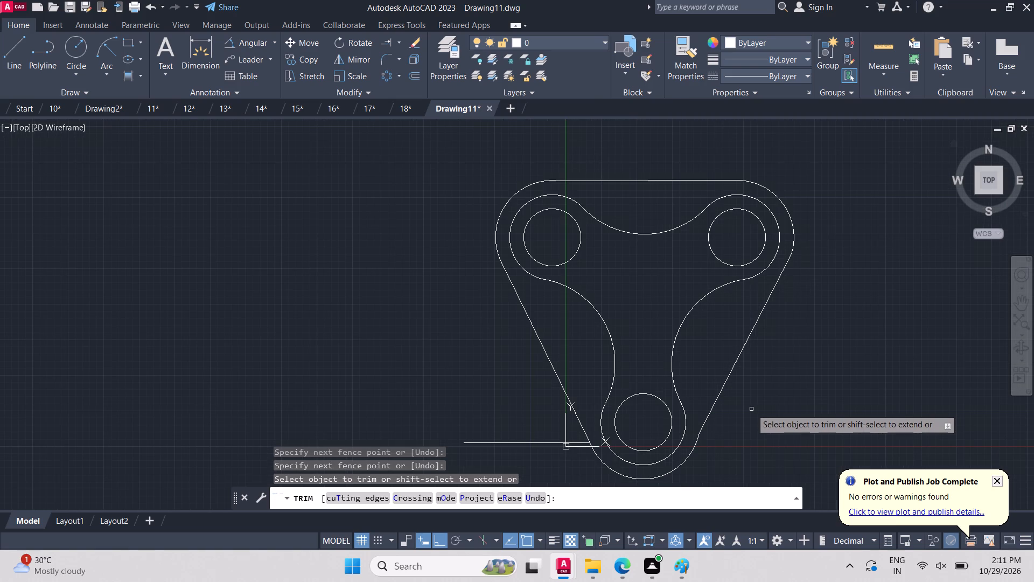
key("Escape")
key("Escape")
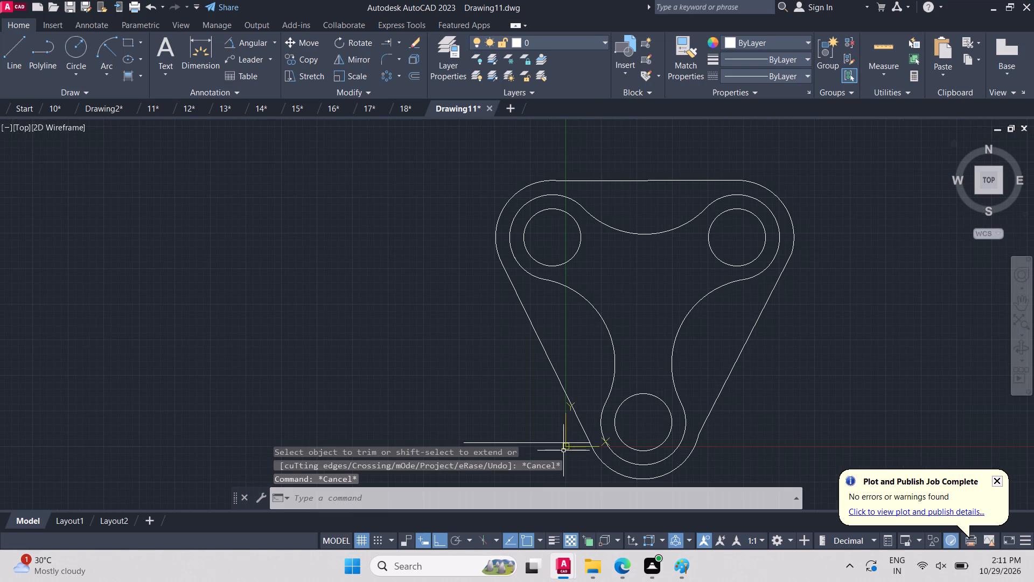
Erase the leftover short horizontal line crossing the lower end of the part's left slanted outline.
left_click(511, 445)
key("Delete")
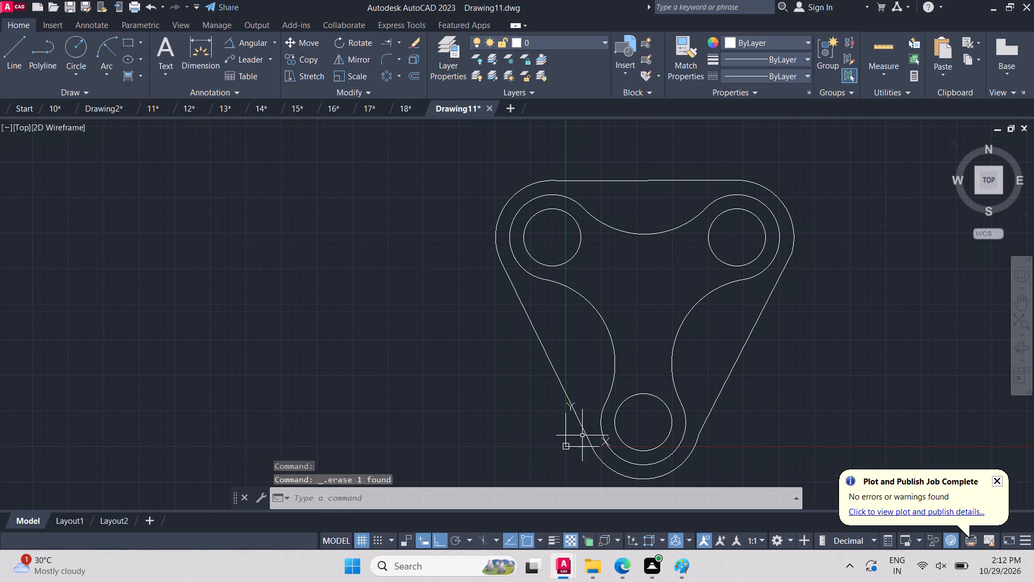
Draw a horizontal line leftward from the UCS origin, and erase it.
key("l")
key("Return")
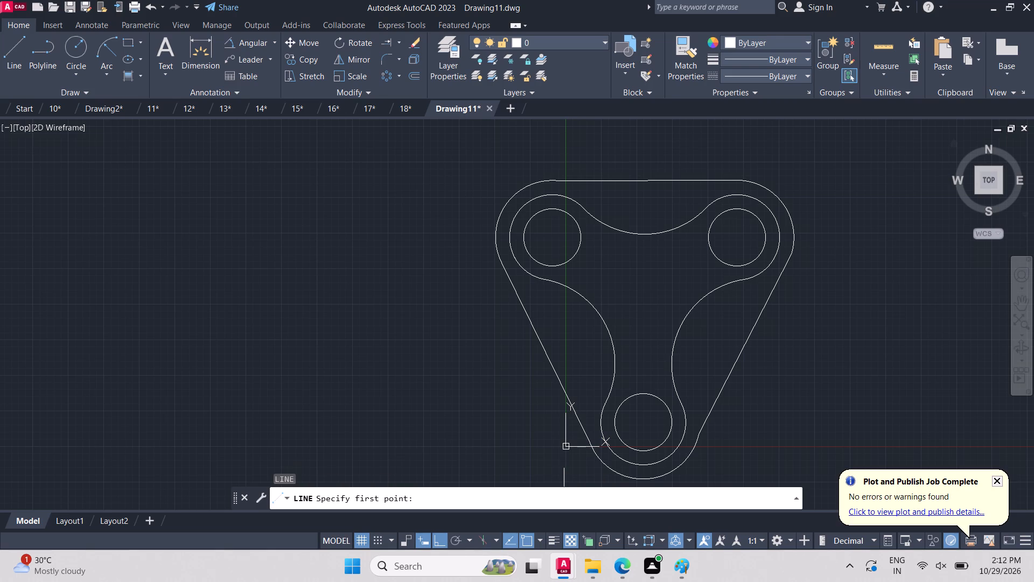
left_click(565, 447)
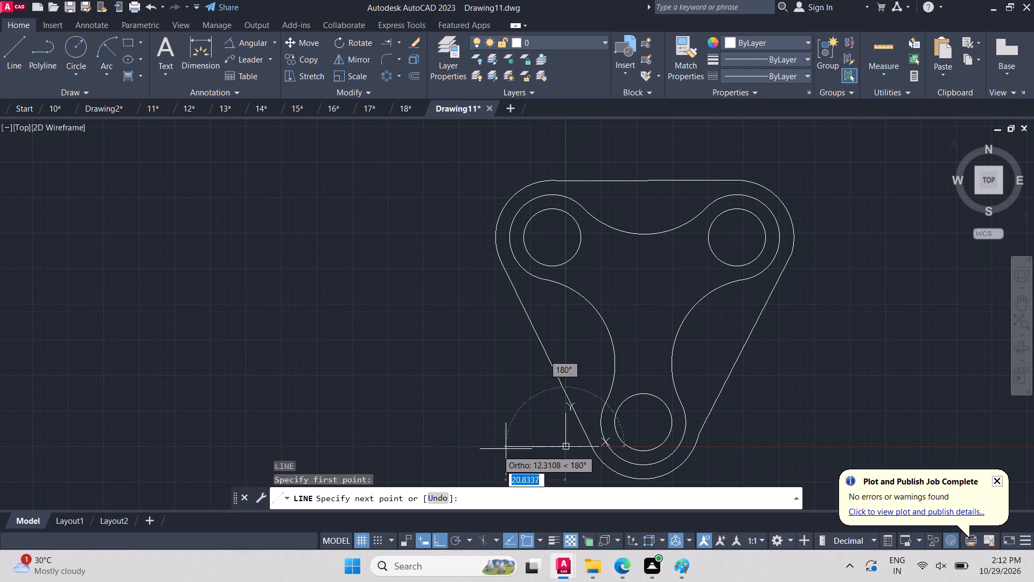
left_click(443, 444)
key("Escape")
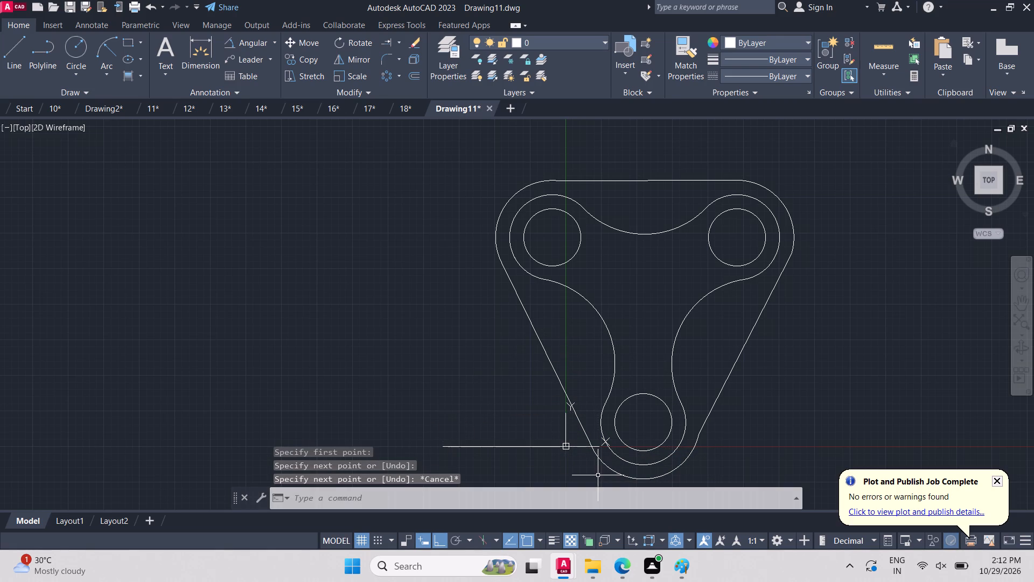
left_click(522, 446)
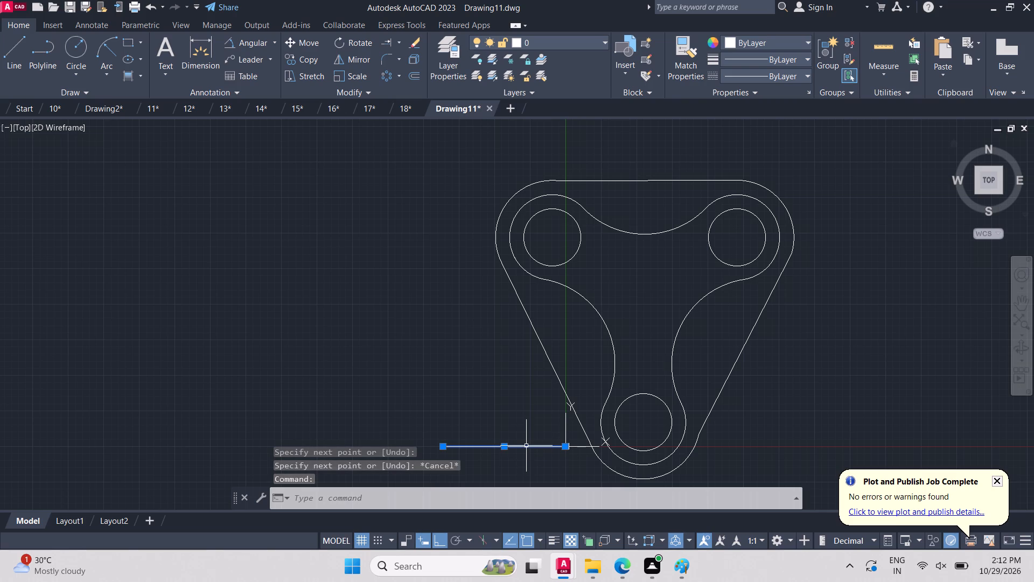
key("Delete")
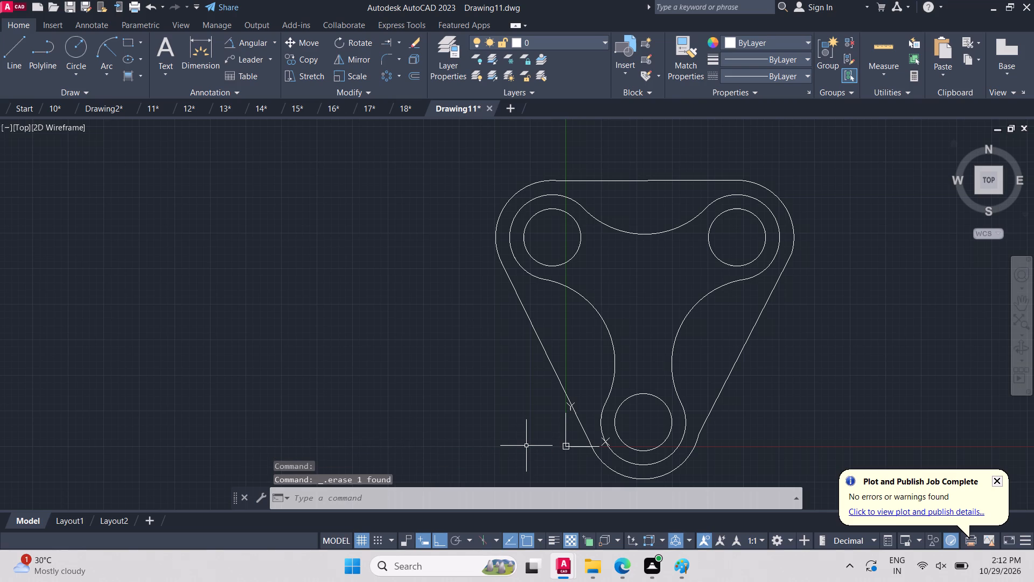
Move the UCS origin away from the part into the empty area well to its lower left.
left_click(567, 446)
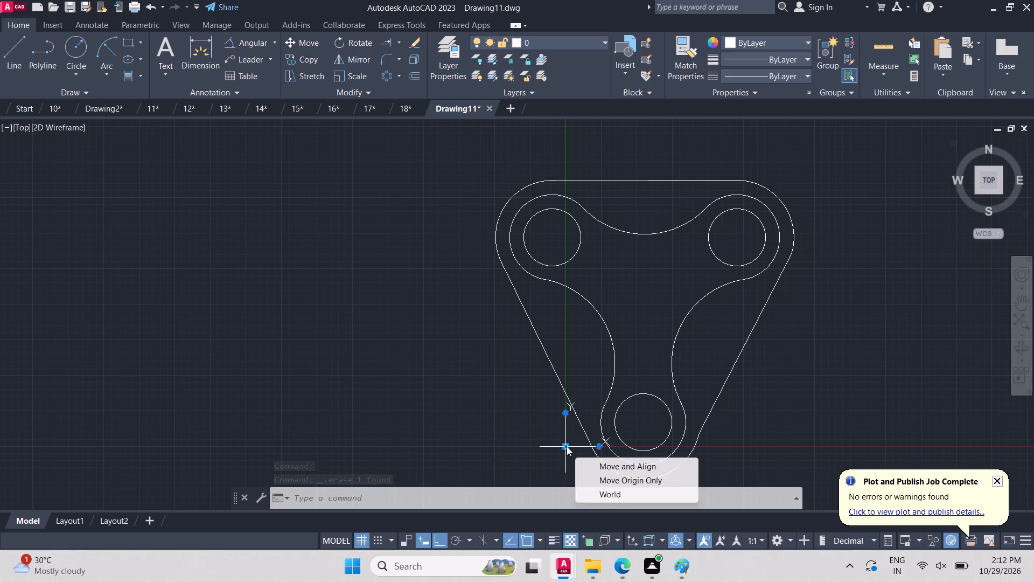
left_click_drag(567, 446, 58, 407)
left_click(57, 407)
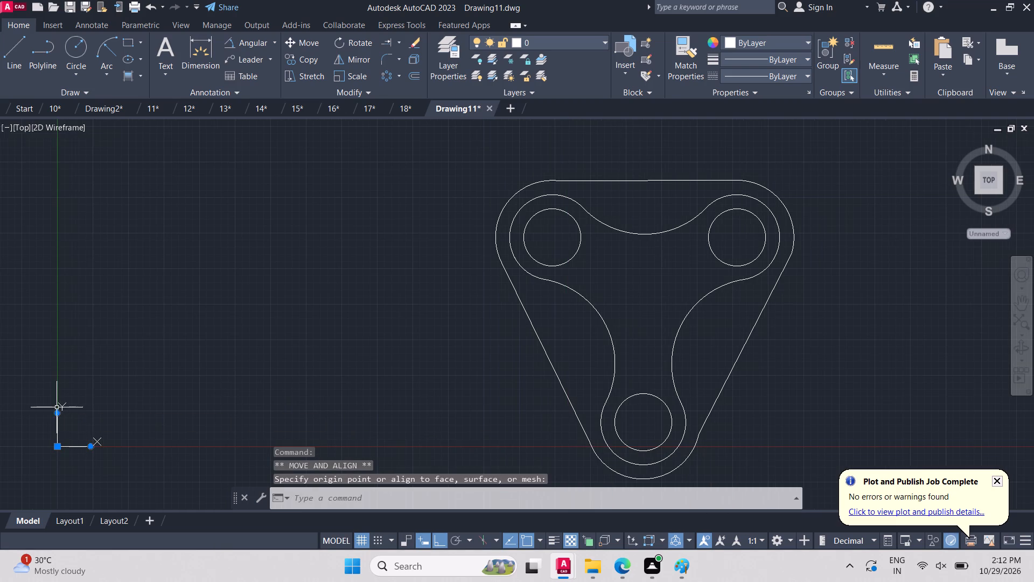
left_click_drag(55, 448, 55, 492)
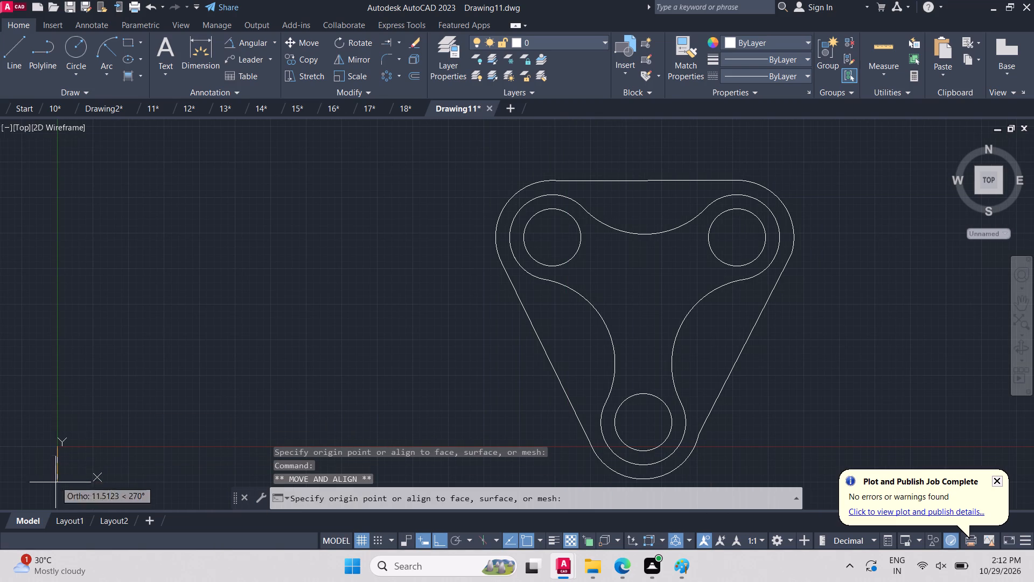
left_click_drag(55, 492, 55, 514)
left_click(86, 451)
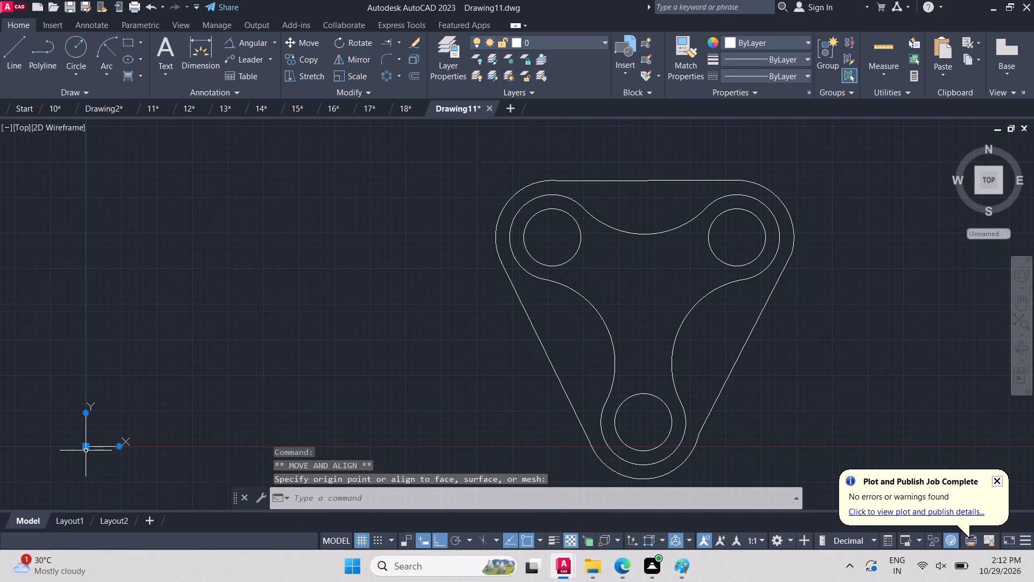
left_click_drag(86, 450, 89, 481)
left_click_drag(83, 445, 82, 510)
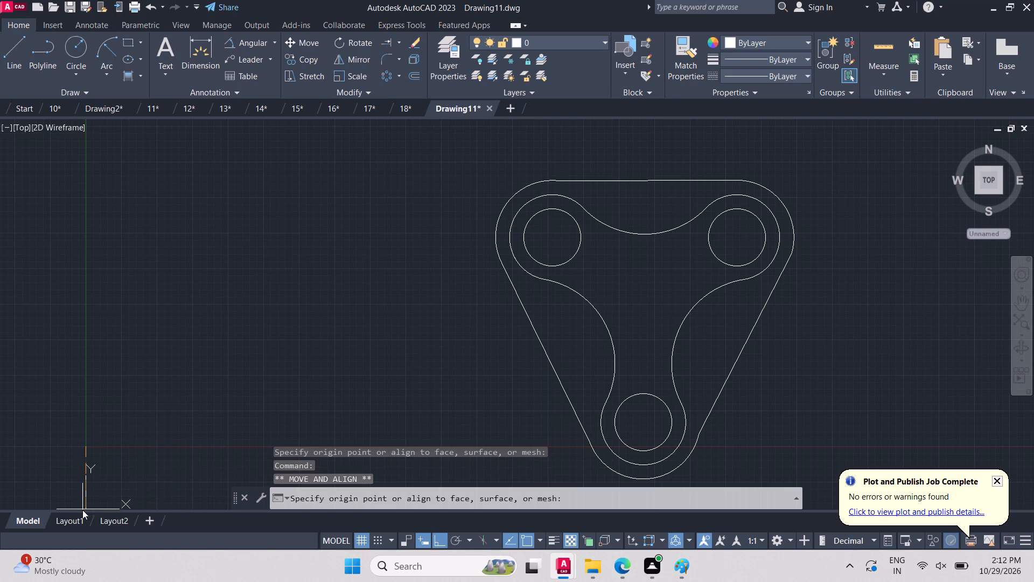
left_click_drag(82, 510, 82, 511)
left_click(91, 467)
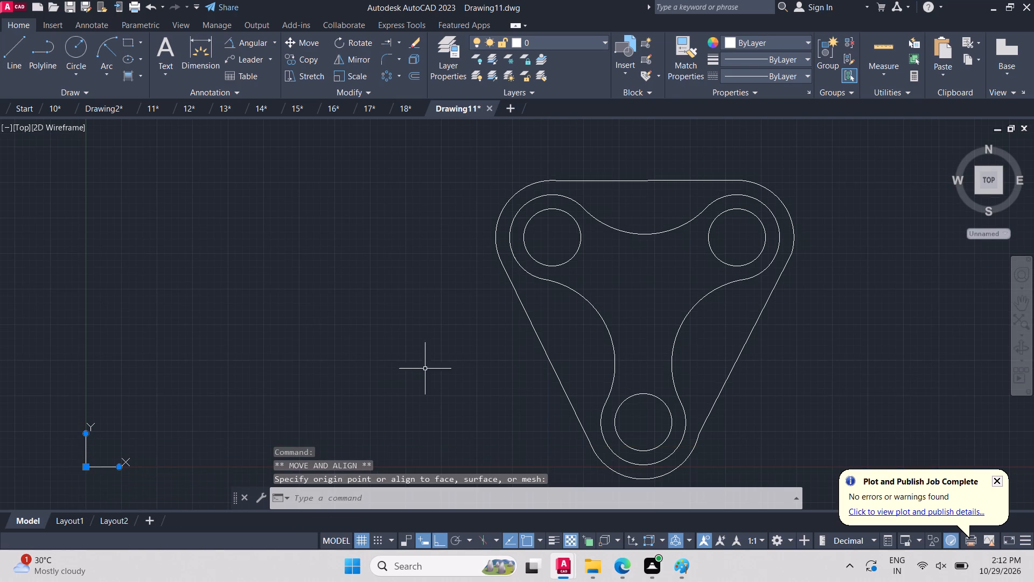
Move the UCS origin farther down, so it sits below the level of the part's lowest arc.
scroll(718, 328, "up", 2)
scroll(718, 292, "down", 4)
scroll(805, 379, "down", 1)
scroll(783, 376, "up", 1)
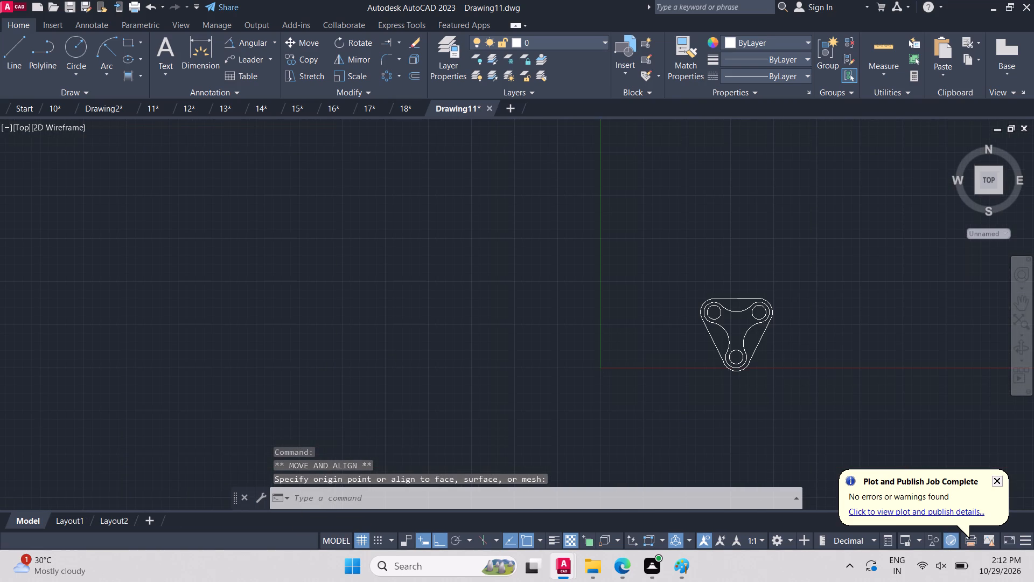
scroll(783, 376, "up", 1)
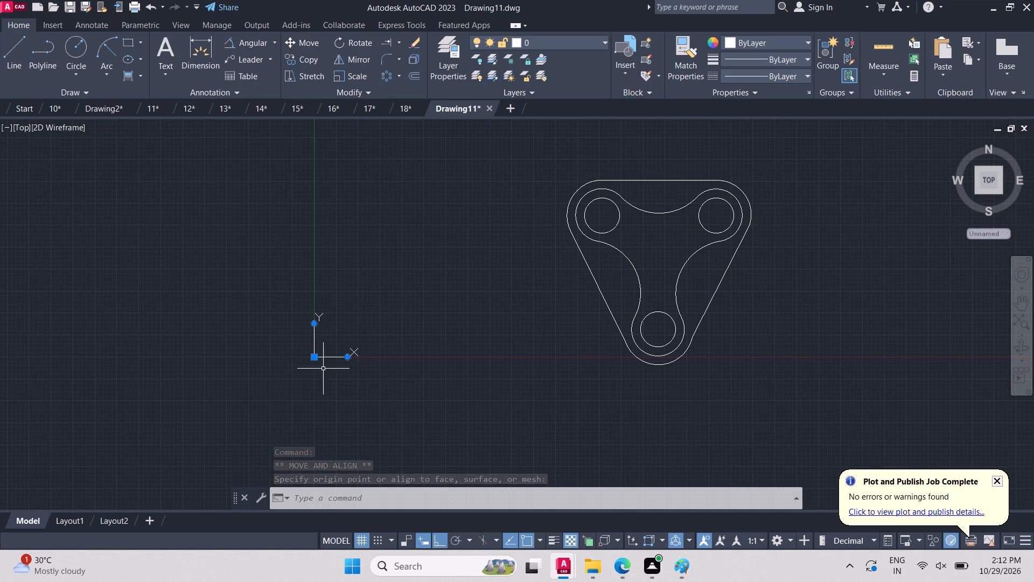
left_click_drag(314, 356, 306, 452)
left_click(303, 427)
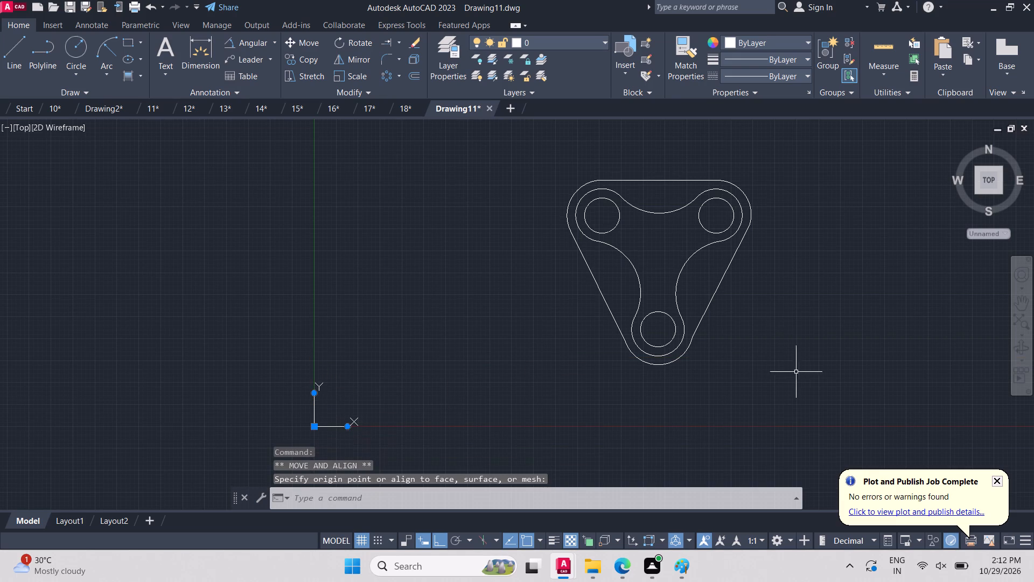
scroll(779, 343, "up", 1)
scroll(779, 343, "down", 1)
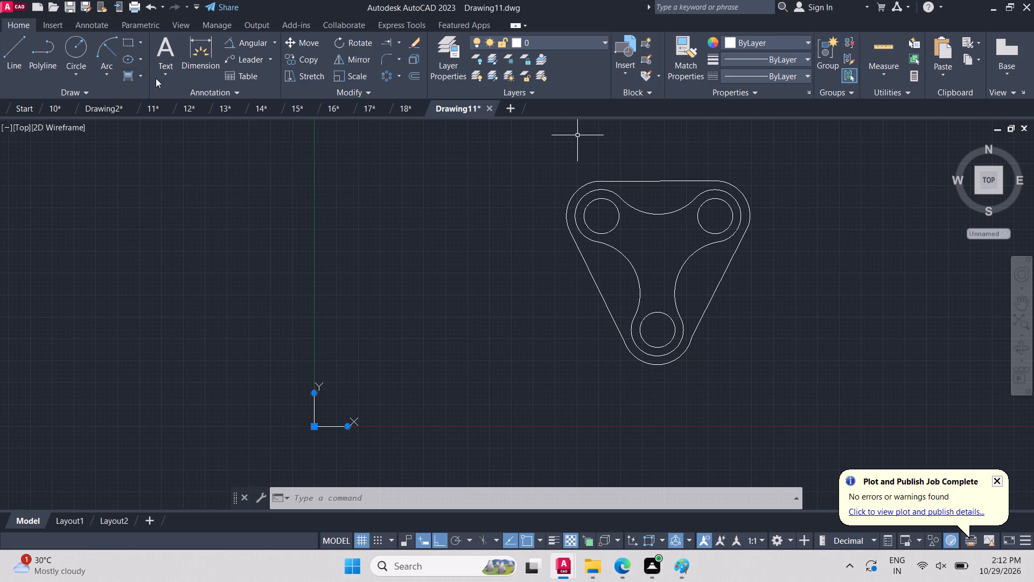
Hatch the insides of the part's three innermost circles with the Solid fill.
left_click(142, 72)
left_click(151, 100)
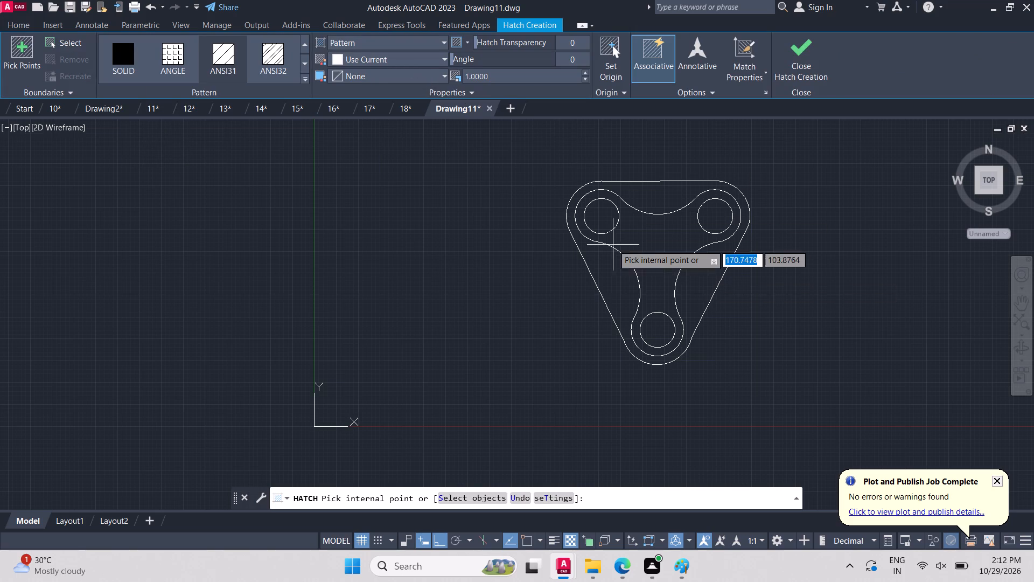
left_click(602, 217)
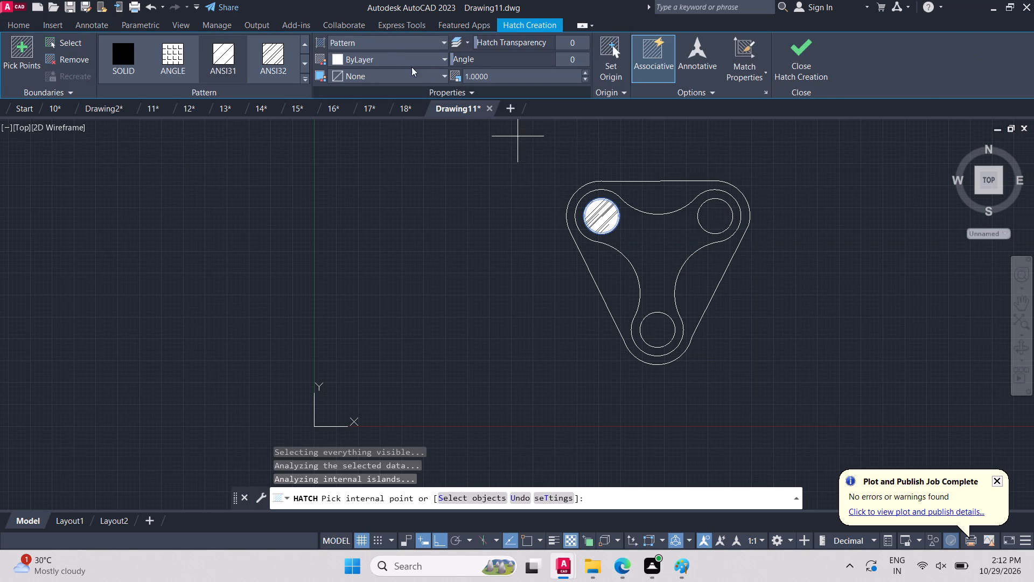
left_click(389, 43)
left_click(380, 53)
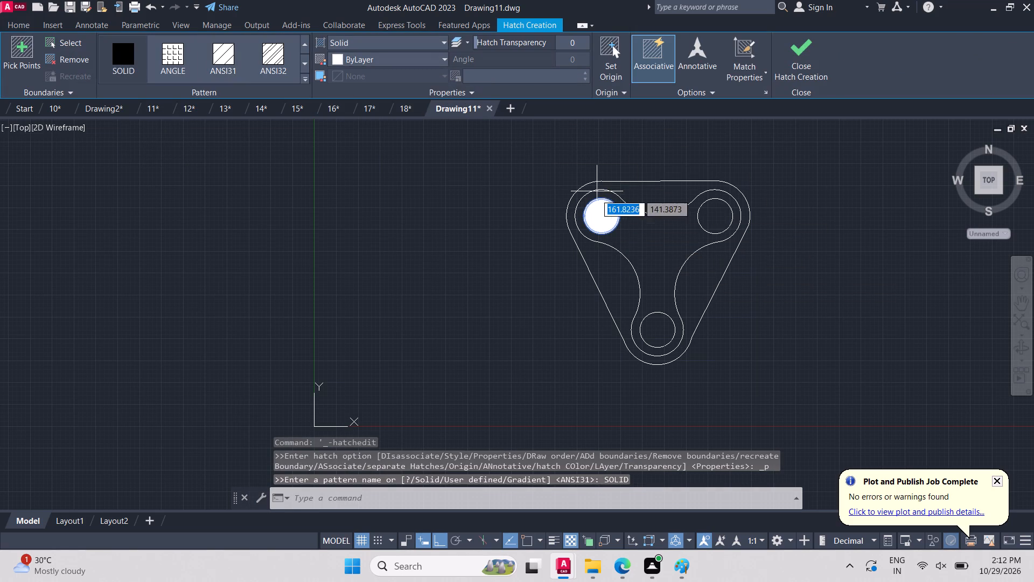
left_click(714, 212)
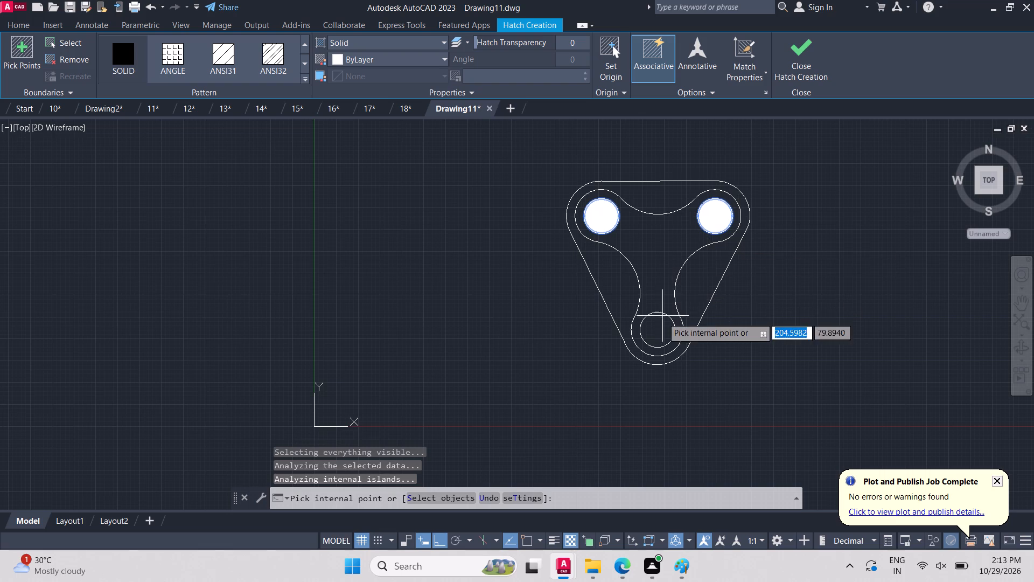
left_click(658, 331)
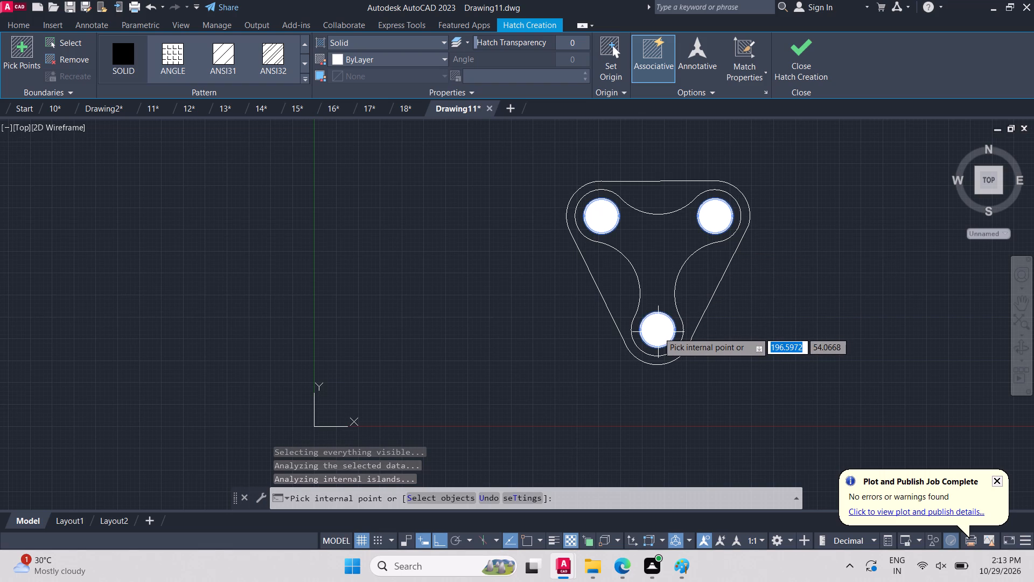
left_click(808, 61)
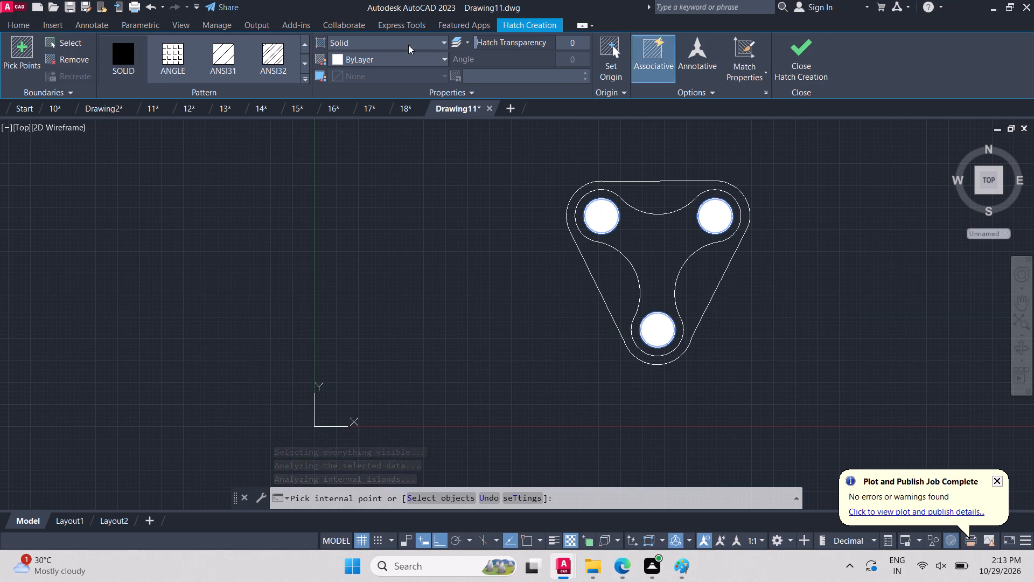
Fill the part's outer band and inner web with a linear two-colour gradient, using 247,242,129 and 19,155,72.
left_click(140, 79)
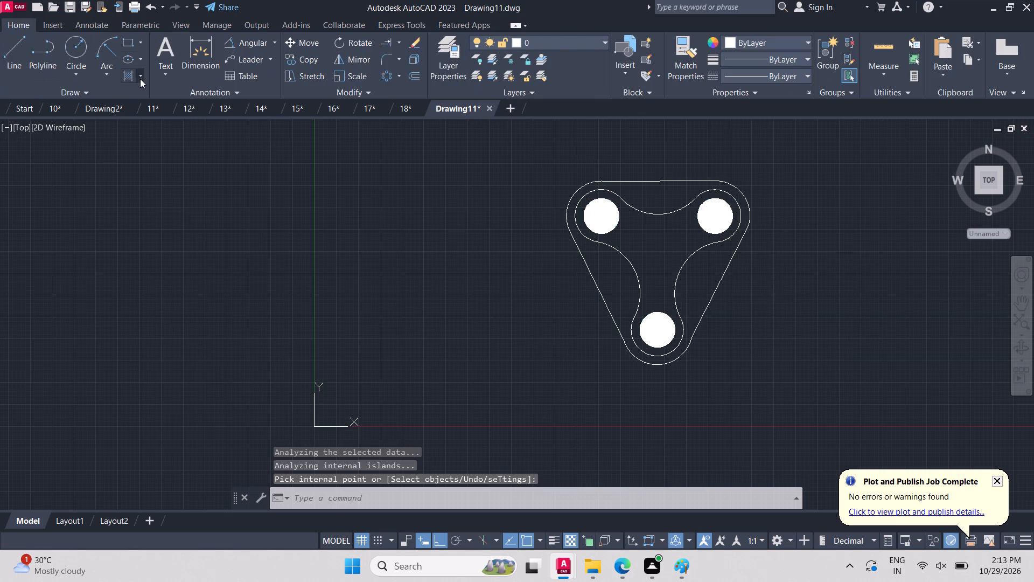
left_click(149, 127)
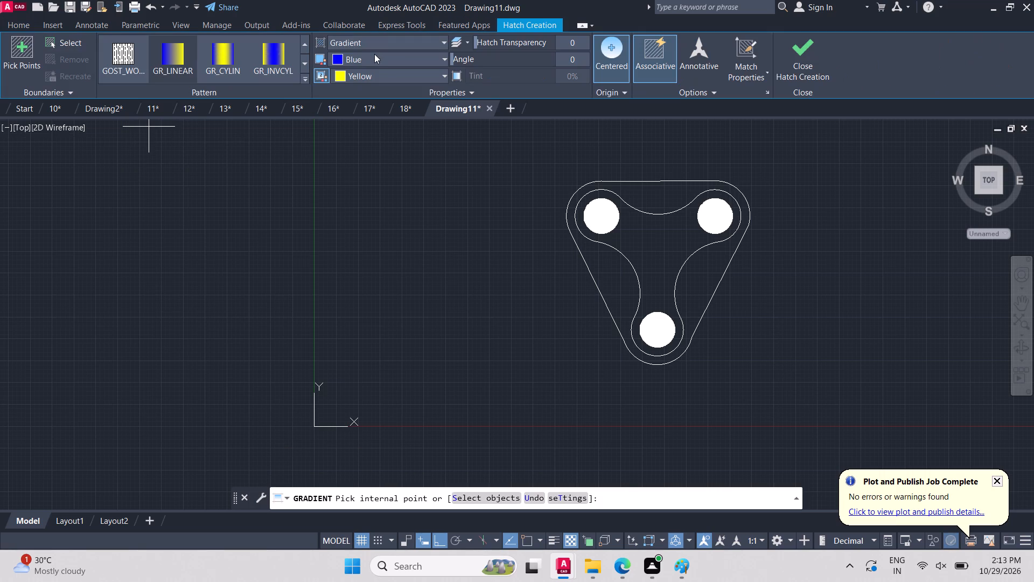
left_click(373, 60)
left_click(354, 118)
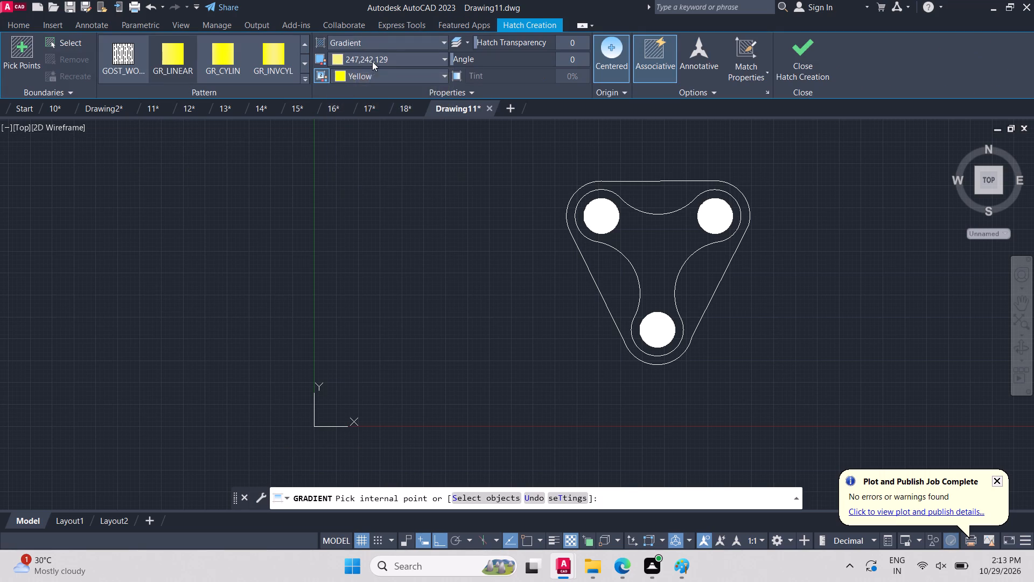
left_click(369, 72)
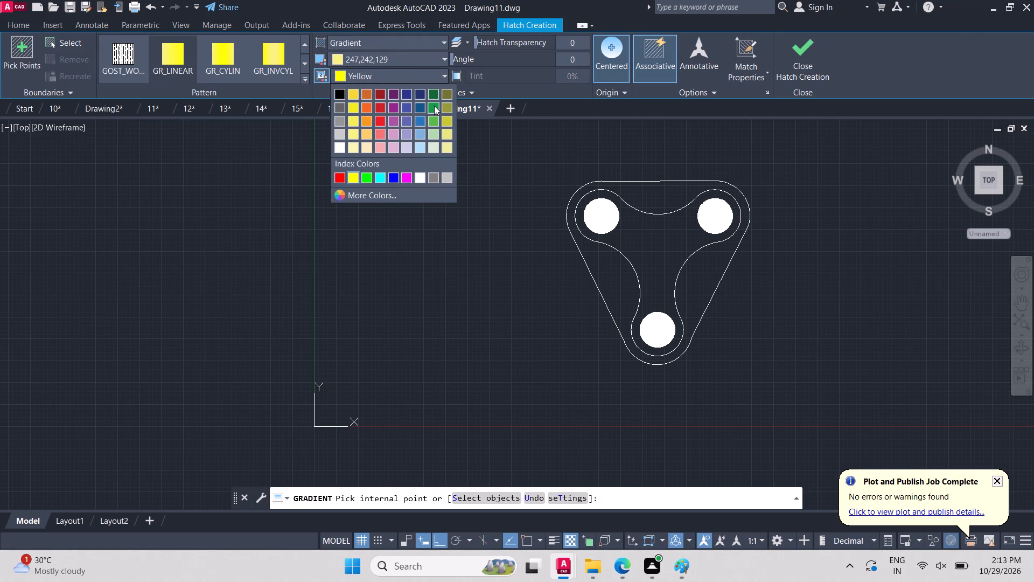
left_click(434, 106)
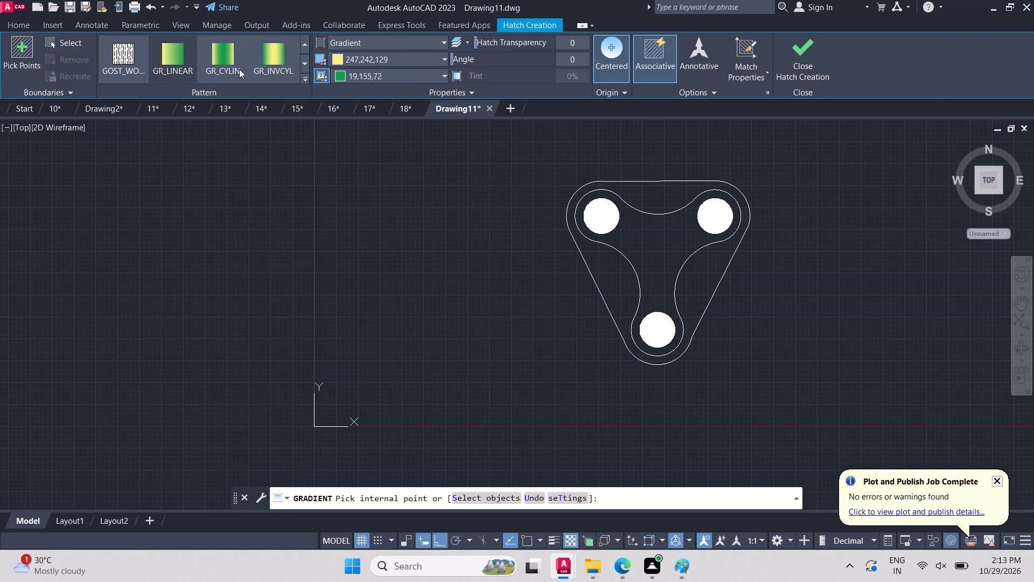
left_click(651, 190)
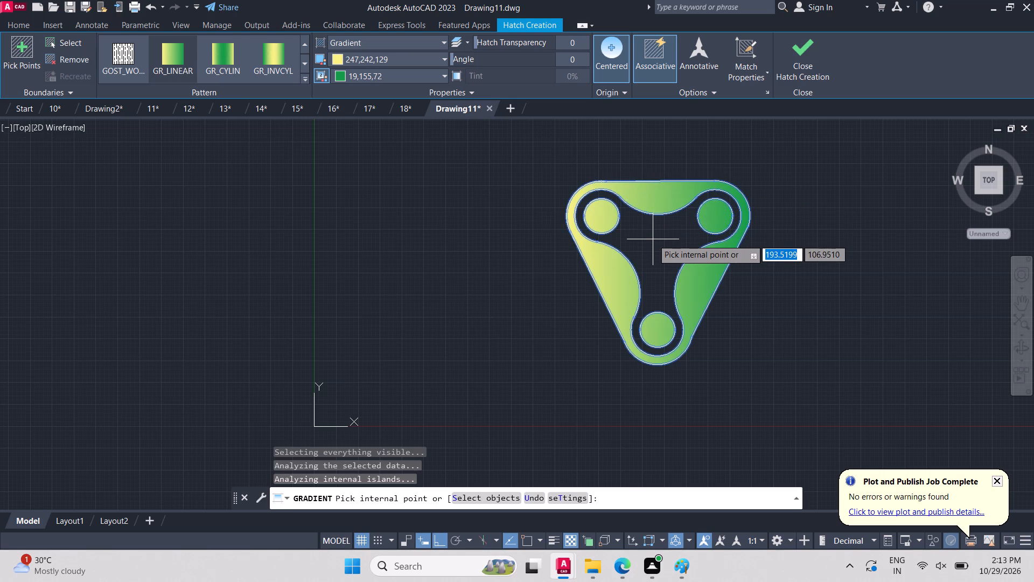
left_click(653, 239)
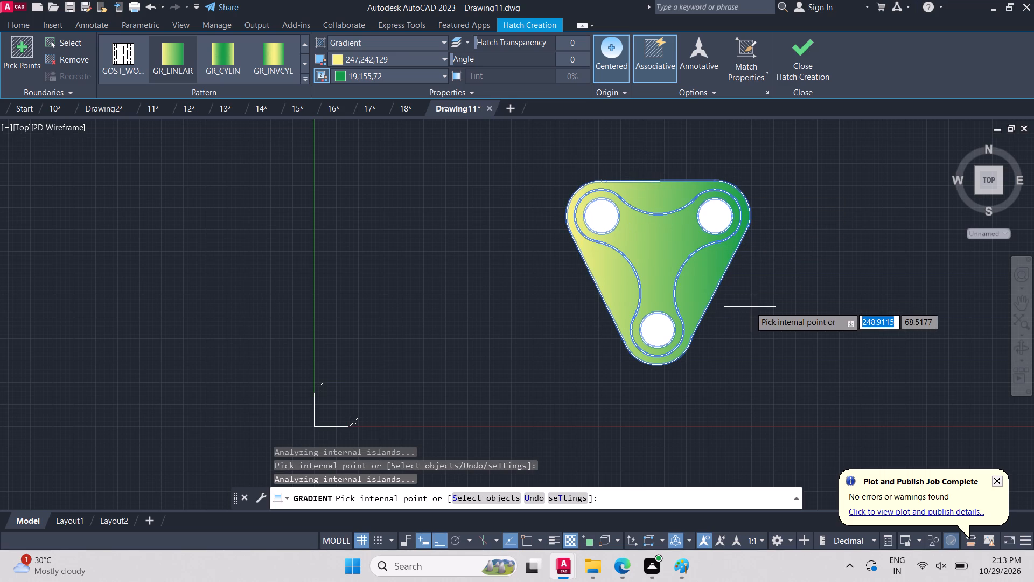
Change the gradient fill's colours to 205,32,39 and 247,242,129, and finish the hatch.
left_click(391, 65)
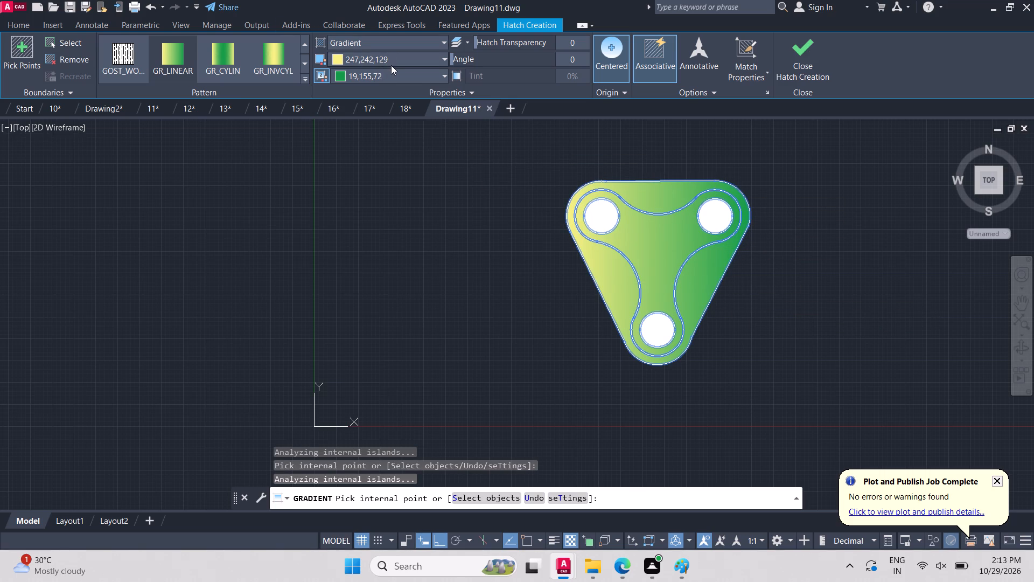
left_click(378, 91)
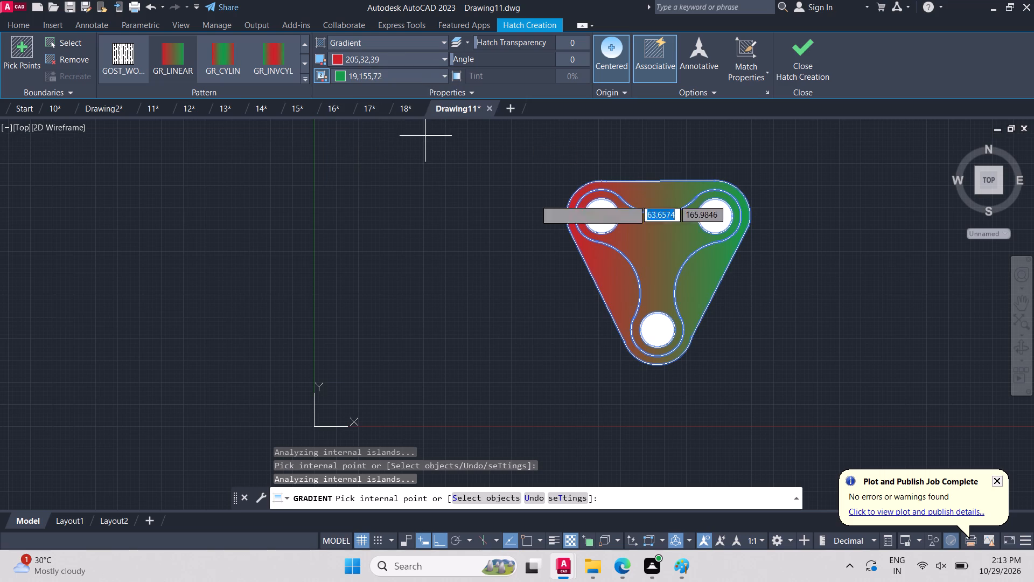
left_click(368, 73)
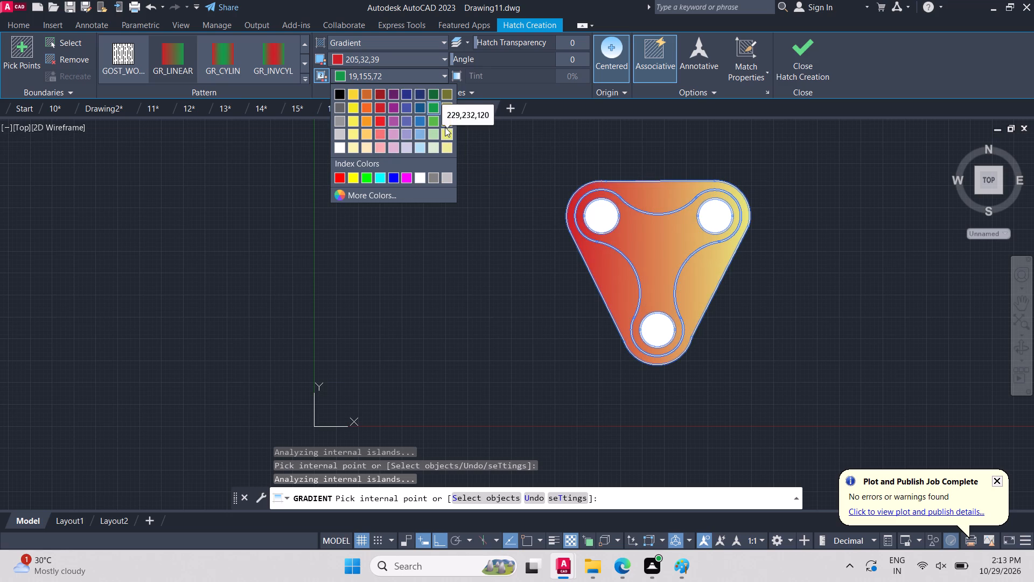
left_click(355, 134)
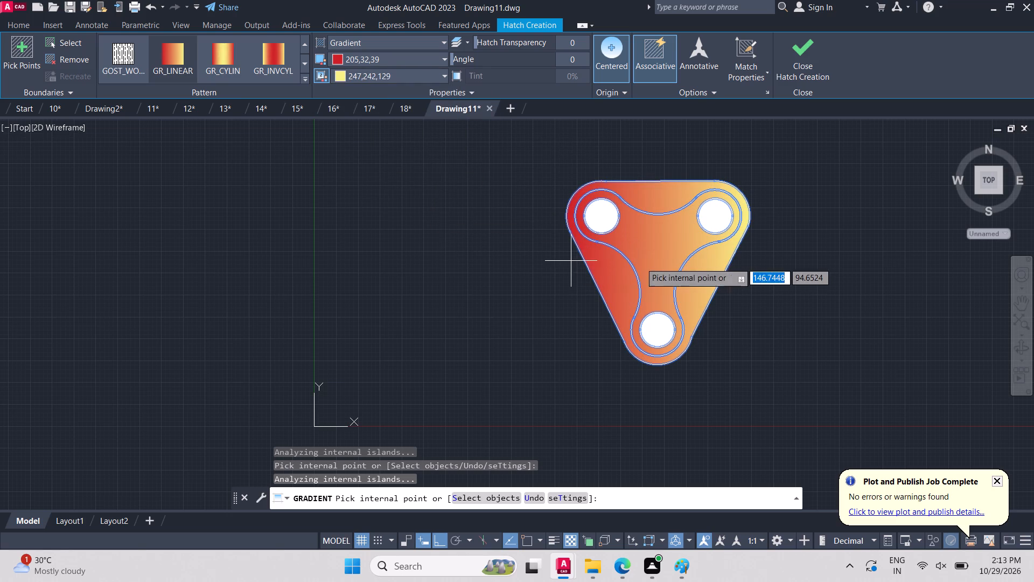
left_click(625, 250)
left_click(593, 285)
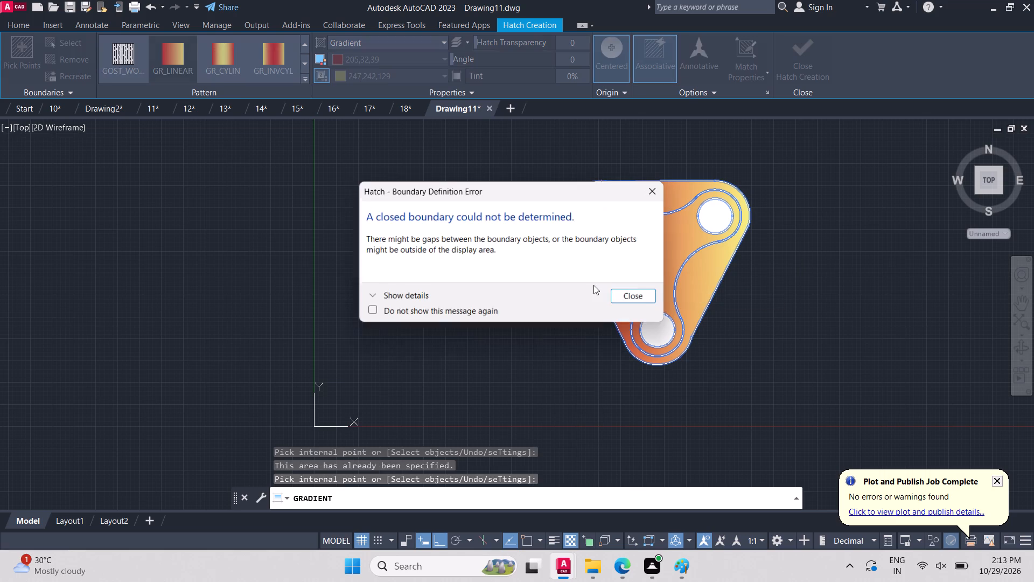
left_click(622, 295)
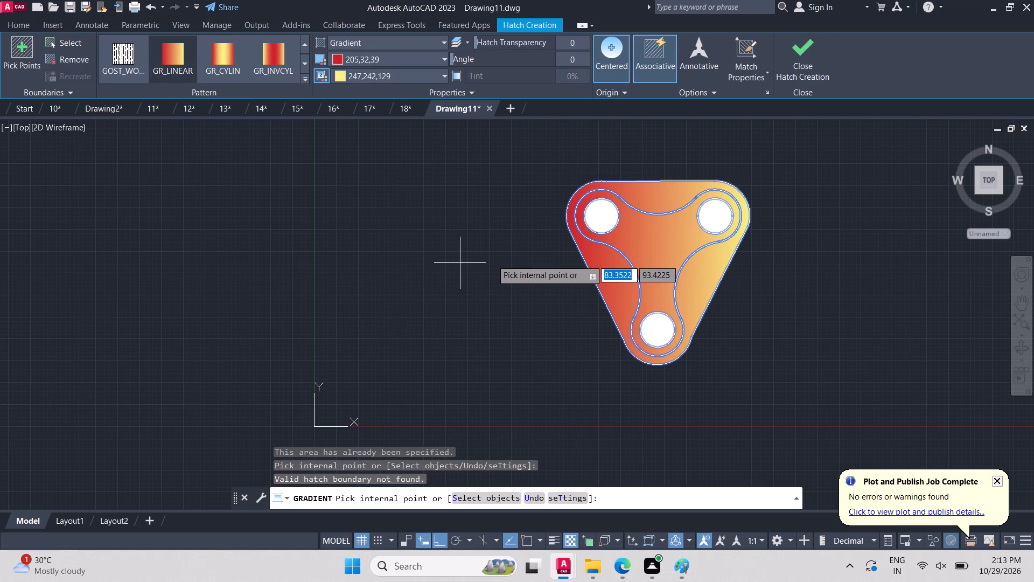
scroll(613, 256, "up", 2)
scroll(731, 269, "down", 2)
scroll(778, 278, "down", 3)
scroll(856, 281, "down", 3)
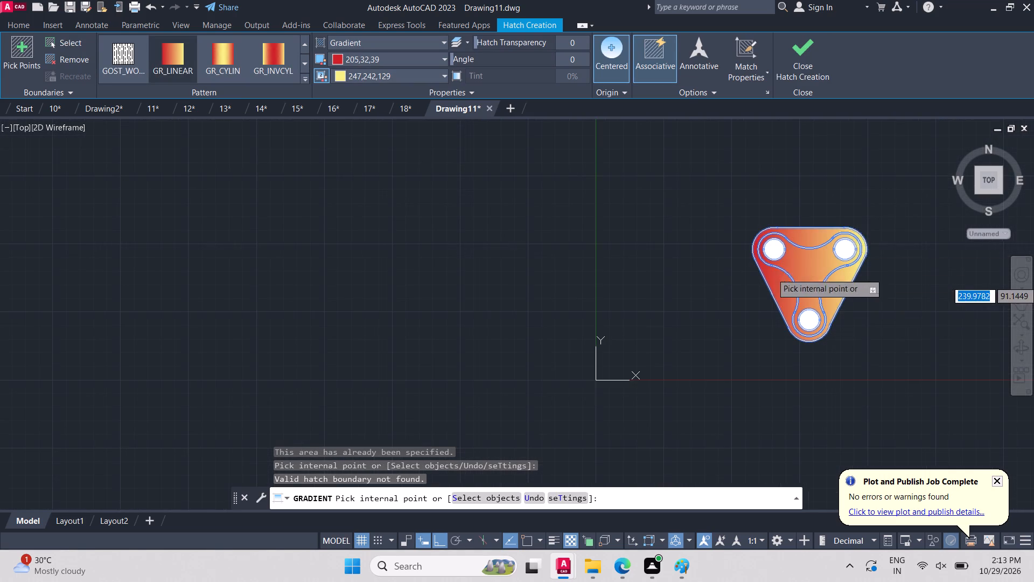
left_click(805, 66)
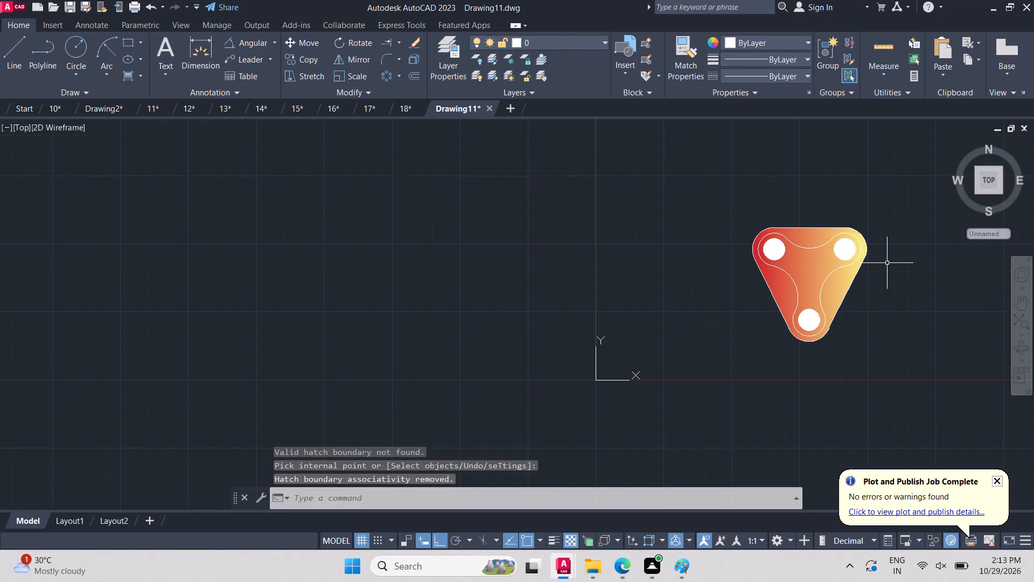
Save the drawing as 19 in the 5hours folder.
scroll(888, 263, "up", 3)
scroll(548, 289, "down", 3)
scroll(749, 354, "up", 1)
scroll(747, 354, "down", 1)
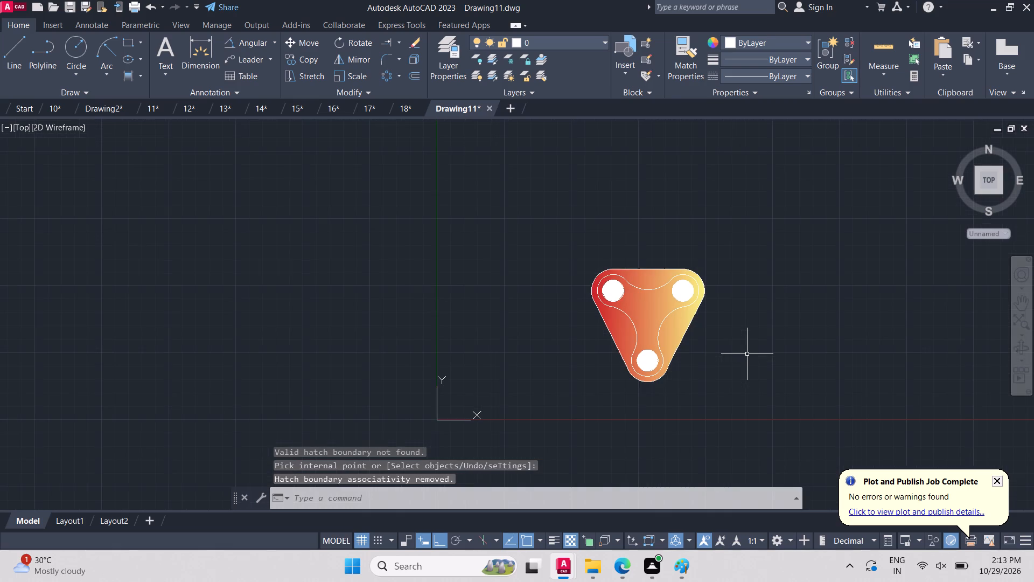
key("ctrl+s")
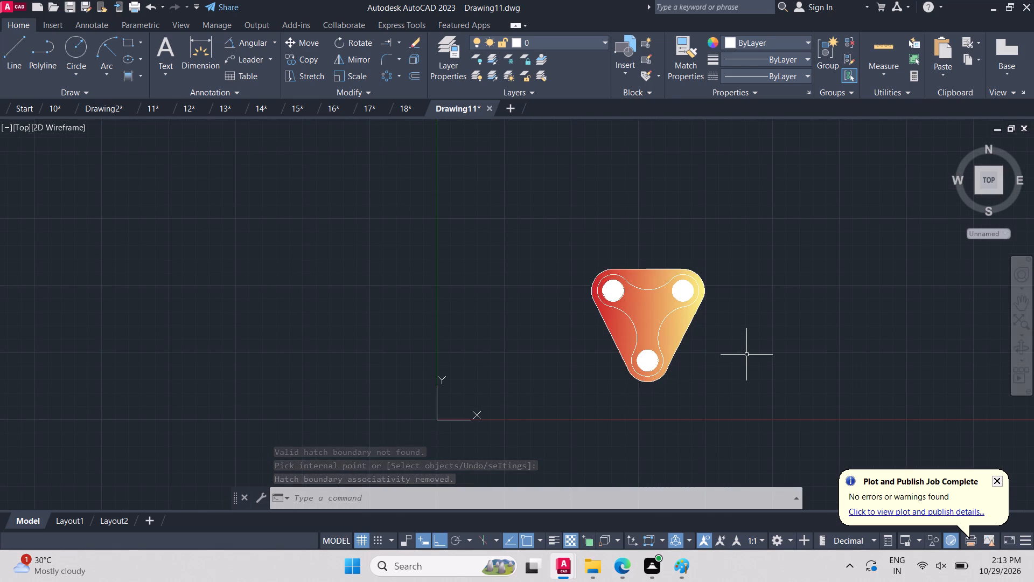
scroll(368, 398, "down", 3)
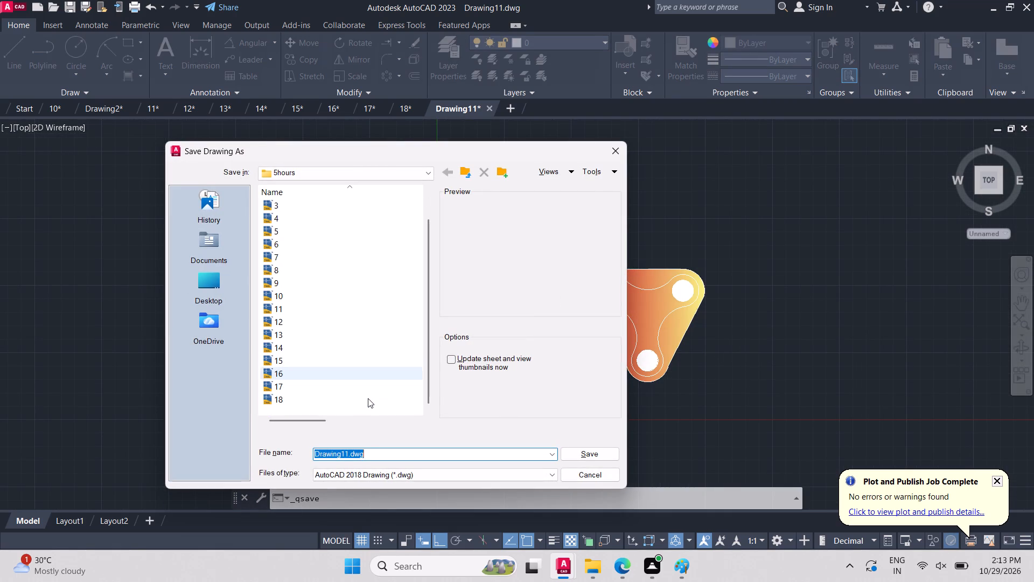
scroll(368, 398, "down", 4)
key("1")
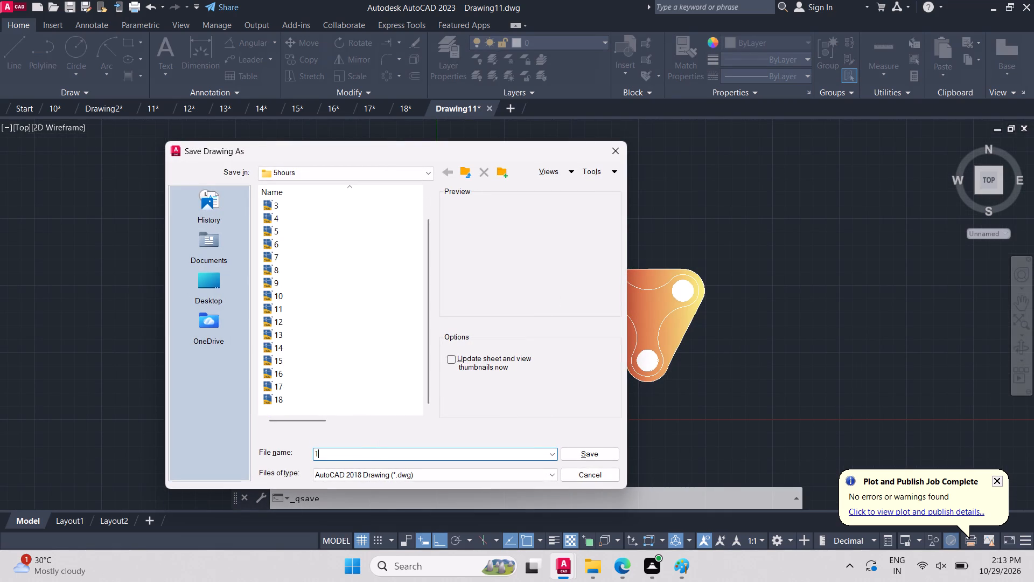
key("0")
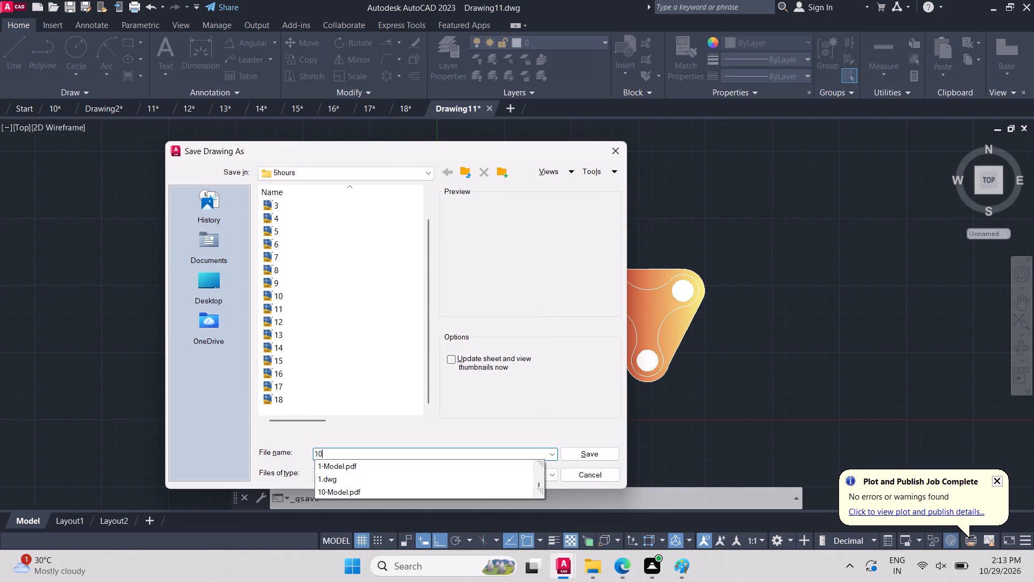
key("BackSpace")
key("9")
key("Return")
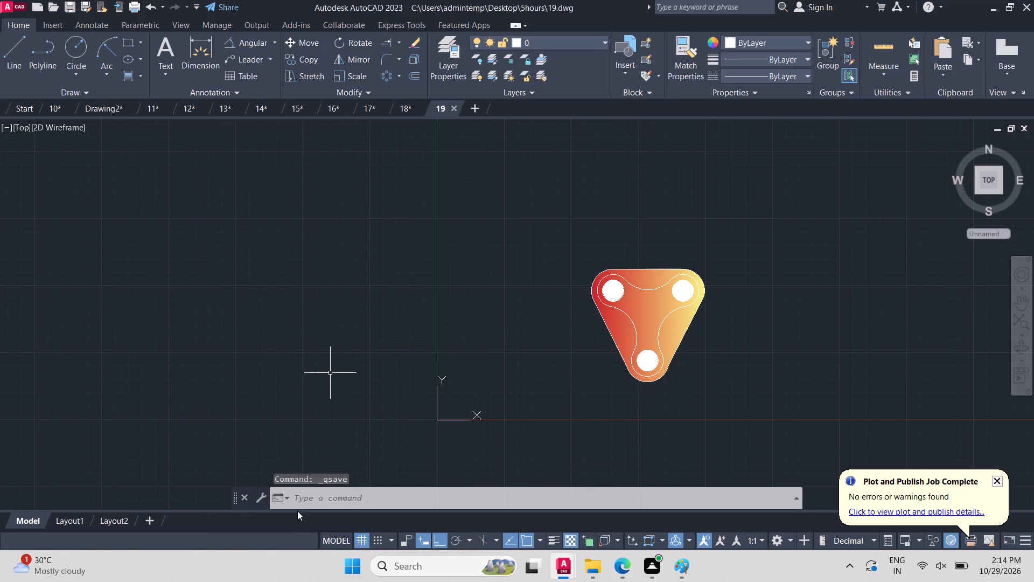
Set up a single-sheet plot with the DWG To PDF.pc3 plotter and ISO A4 (210.00 x 297.00 MM) paper.
left_click(298, 495)
type("plot")
key("Return")
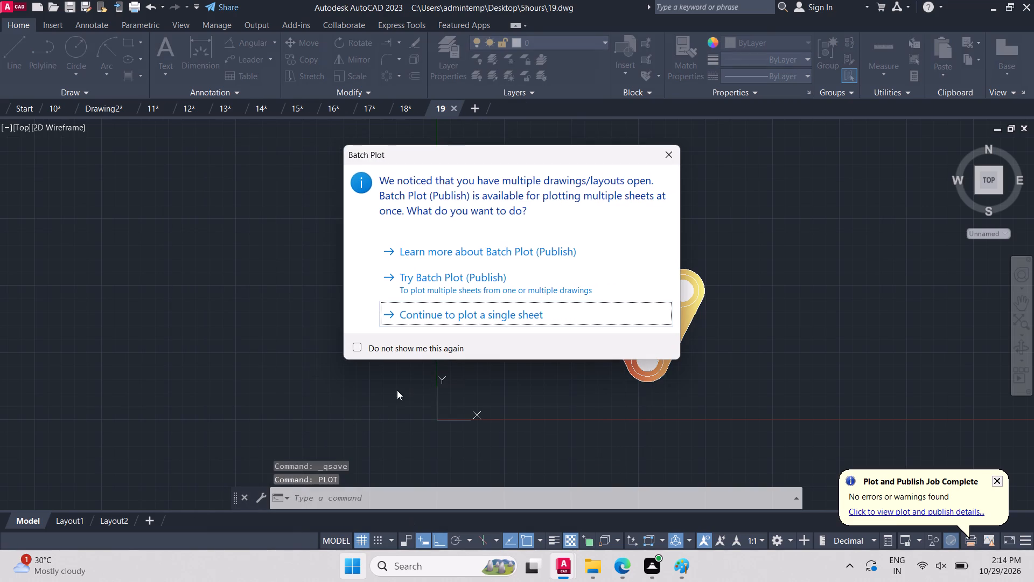
left_click(466, 318)
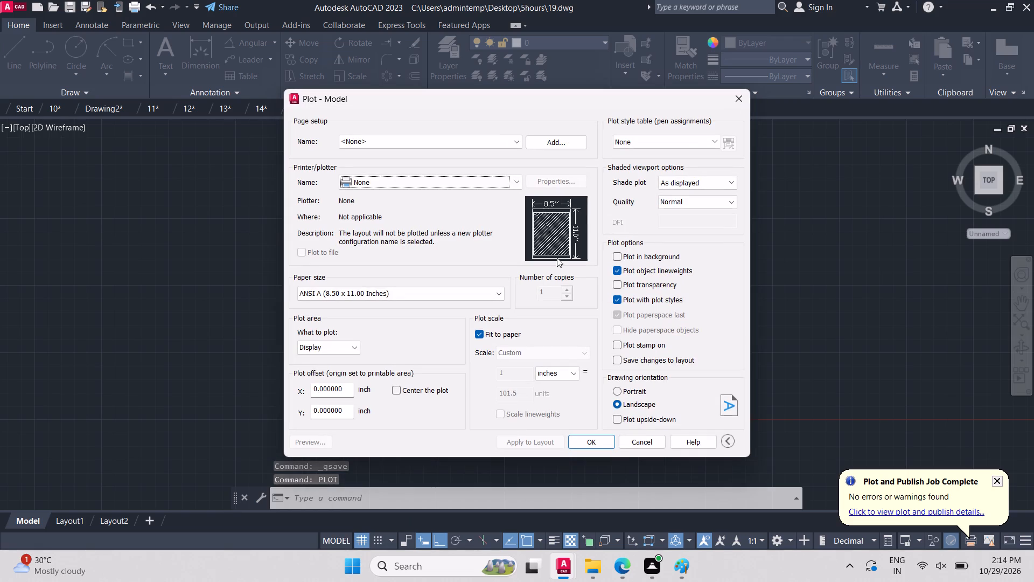
left_click(427, 180)
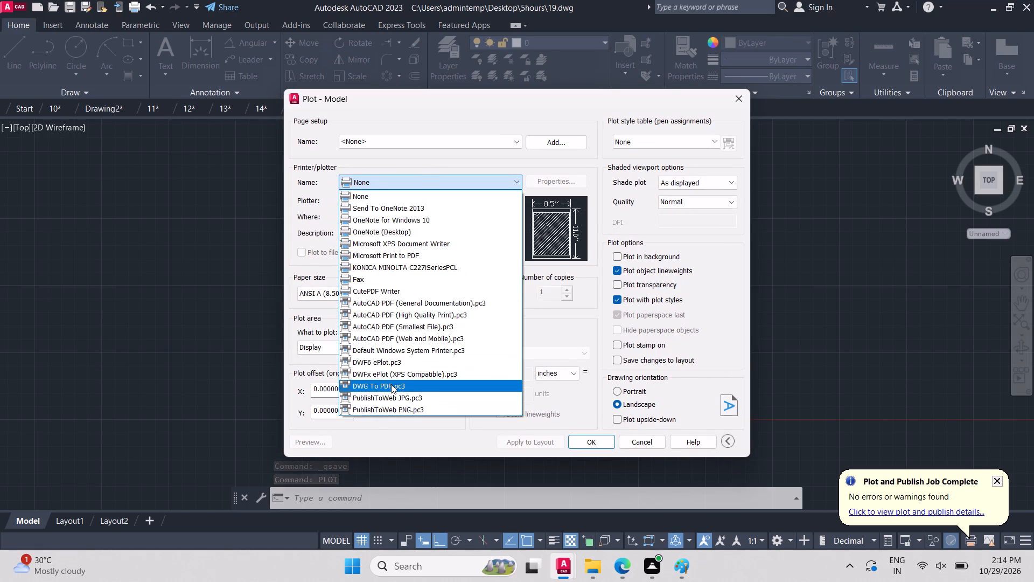
left_click(391, 384)
left_click(367, 294)
scroll(371, 454, "down", 3)
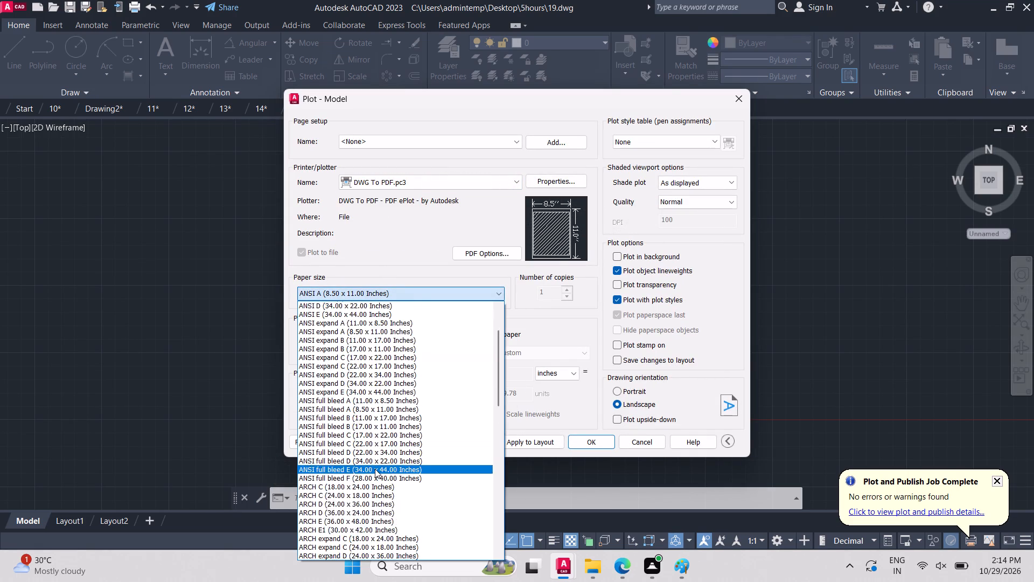
scroll(375, 469, "down", 7)
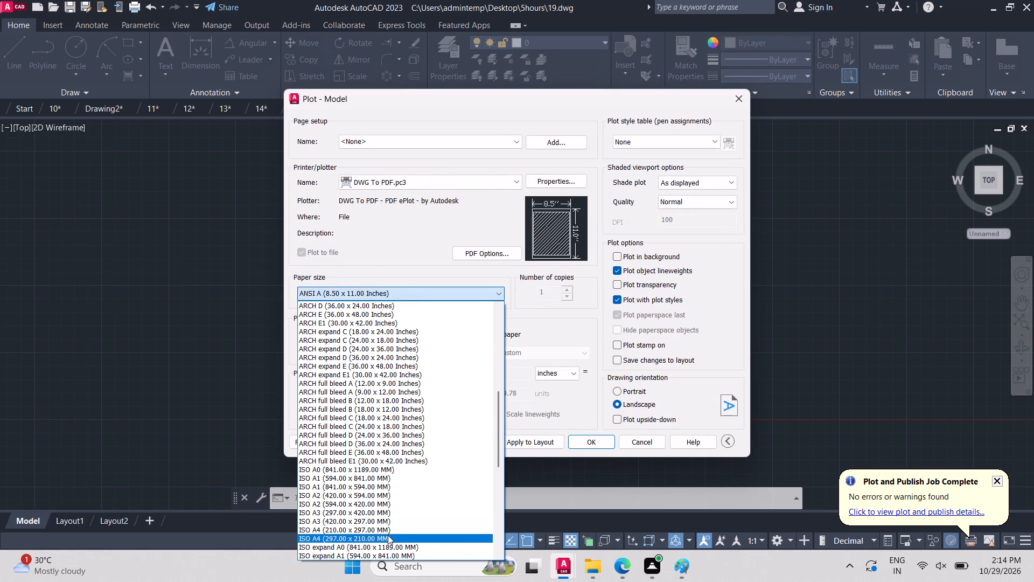
left_click(366, 527)
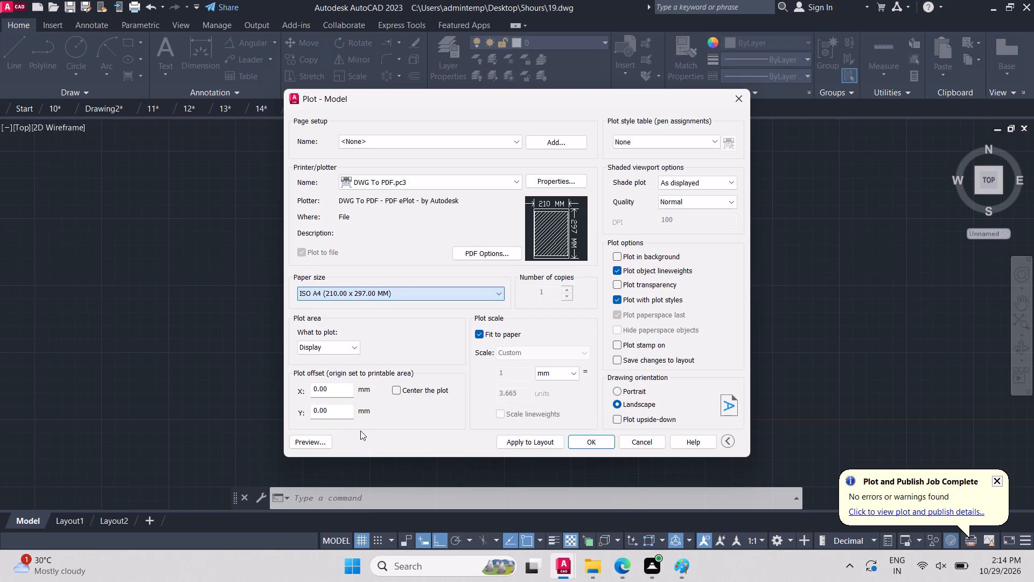
Set the plot area to a window enclosing the whole gradient-filled part.
left_click(337, 348)
left_click(338, 387)
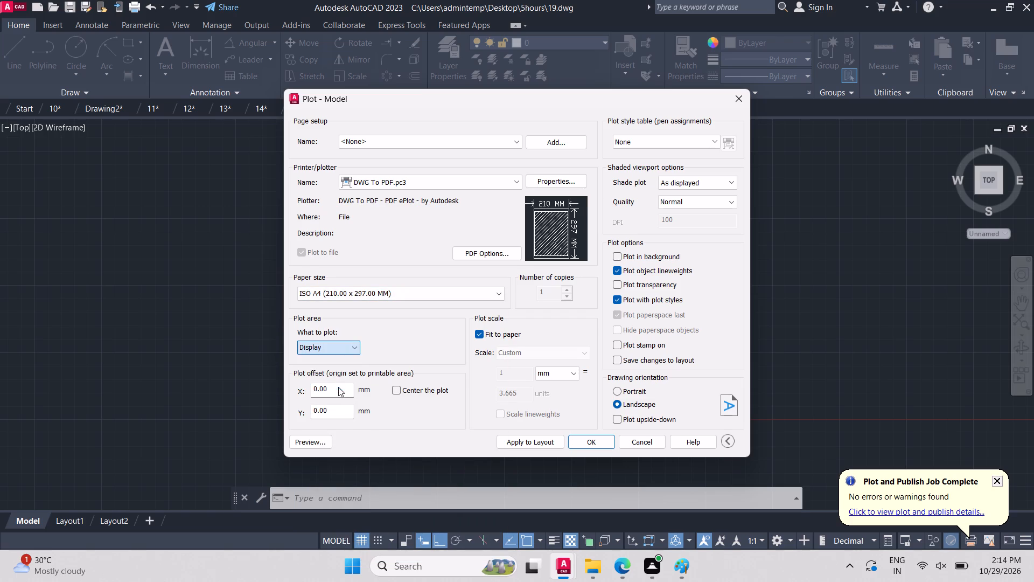
left_click_drag(498, 205, 503, 206)
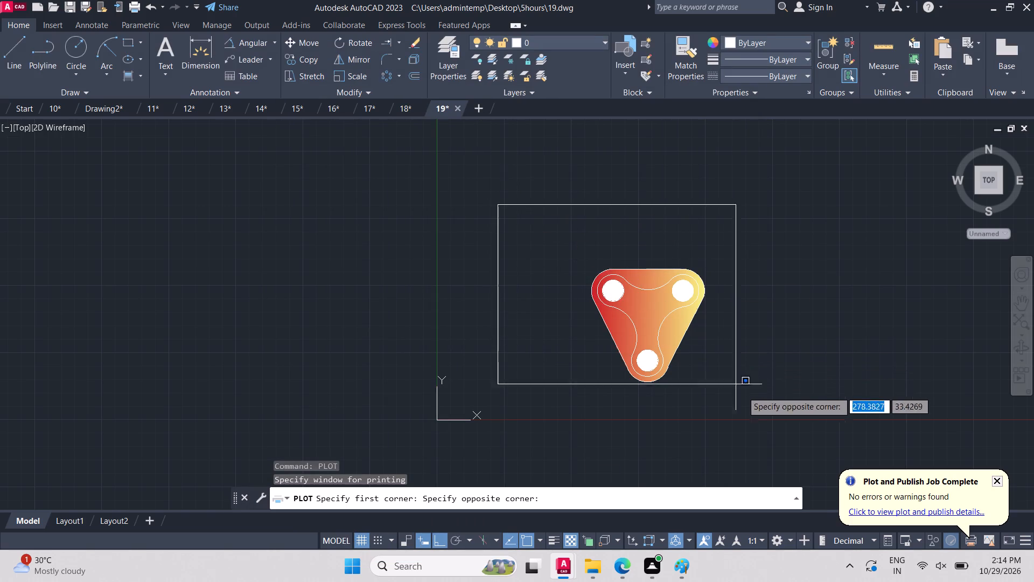
left_click(775, 403)
Plot the sheet to the file 19-Model.pdf in the 5hours folder.
left_click(585, 445)
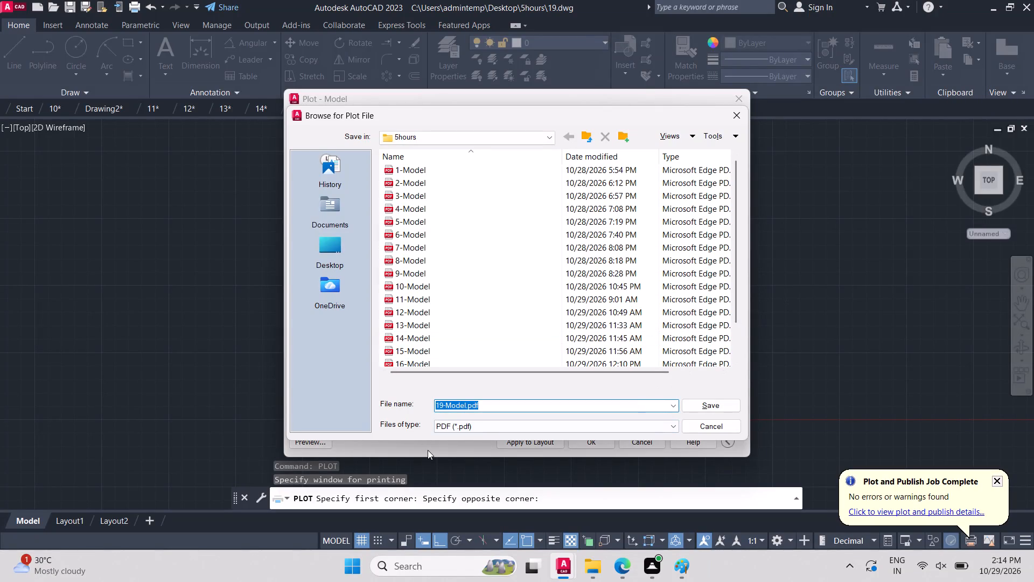
left_click(717, 403)
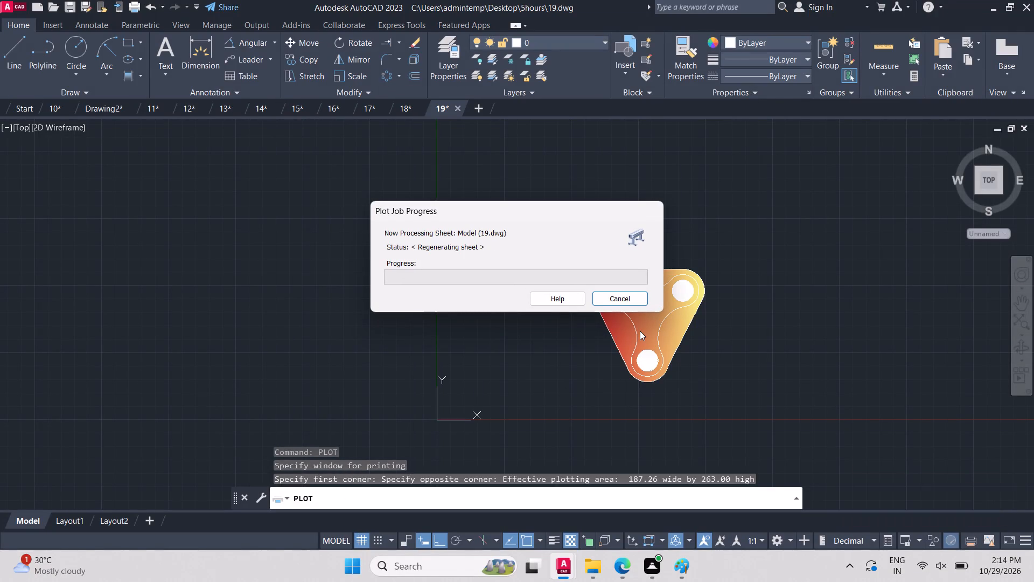